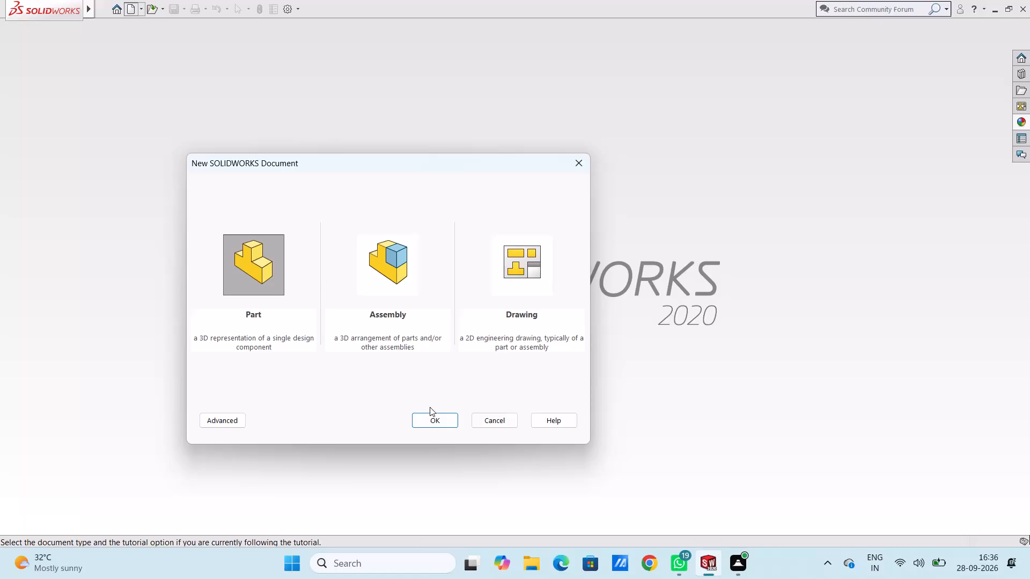
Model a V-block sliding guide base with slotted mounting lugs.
Create a new part document and open a sketch on the Top Plane.
click(433, 415)
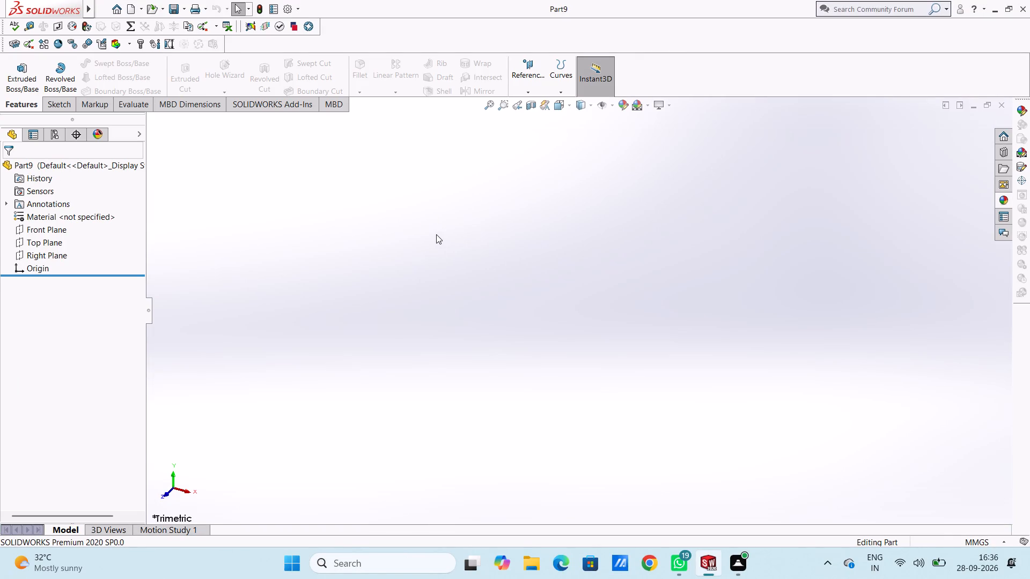
click(44, 245)
click(53, 231)
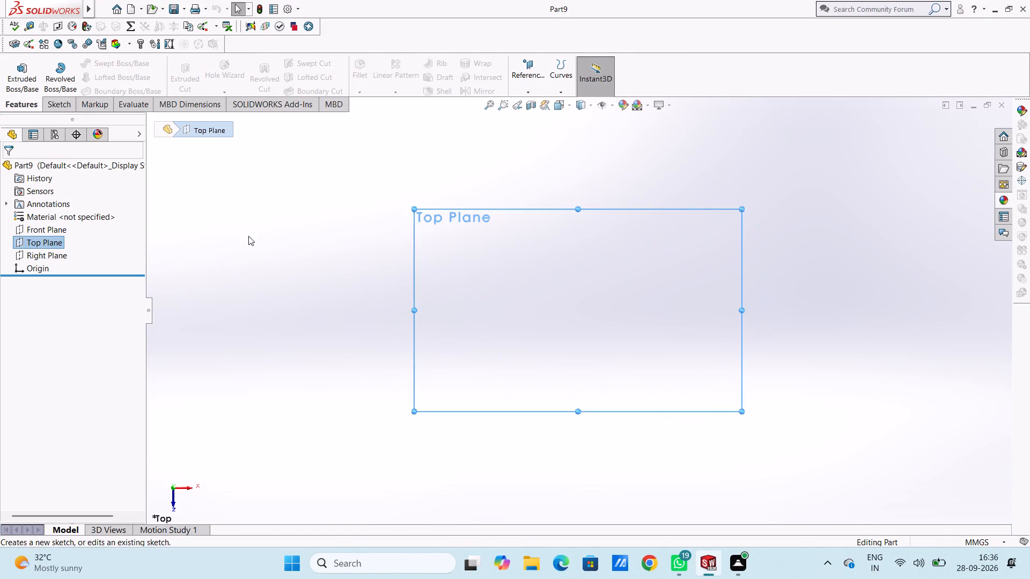
click(248, 236)
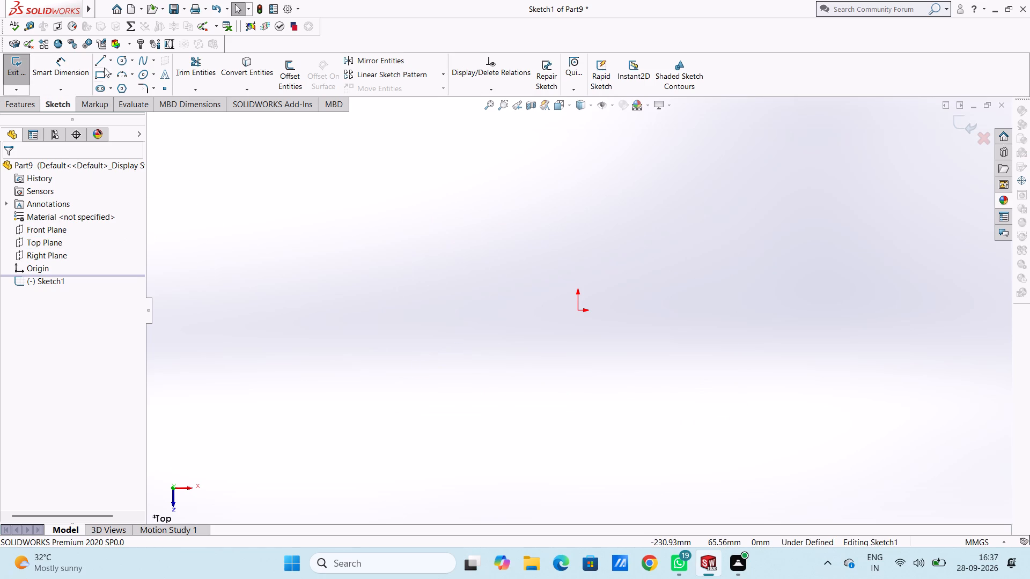
Sketch two vertically aligned circles of 5 mm radius about 83 mm left of the origin, about 36 mm below and 30 mm above it.
click(119, 63)
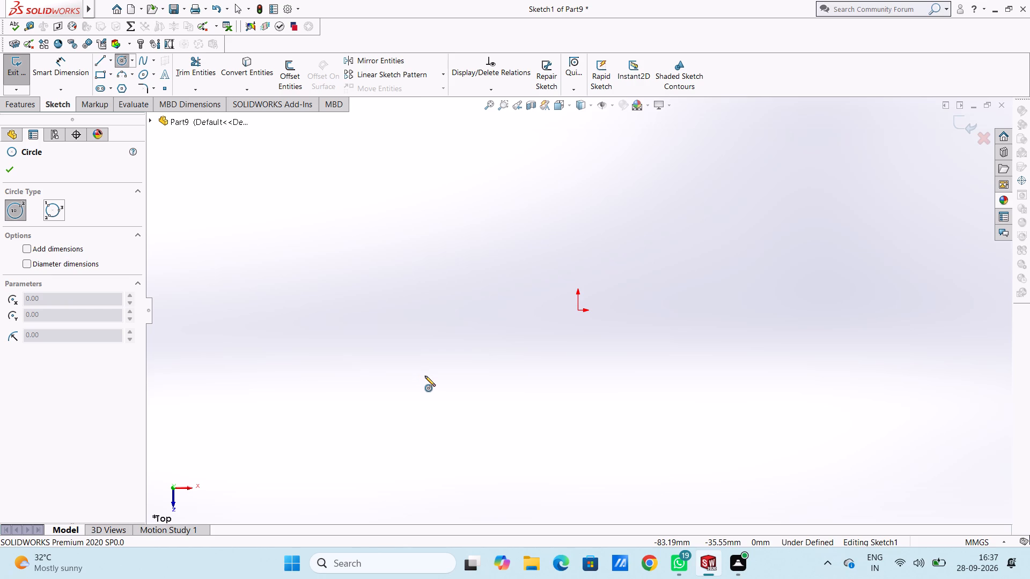
click(425, 376)
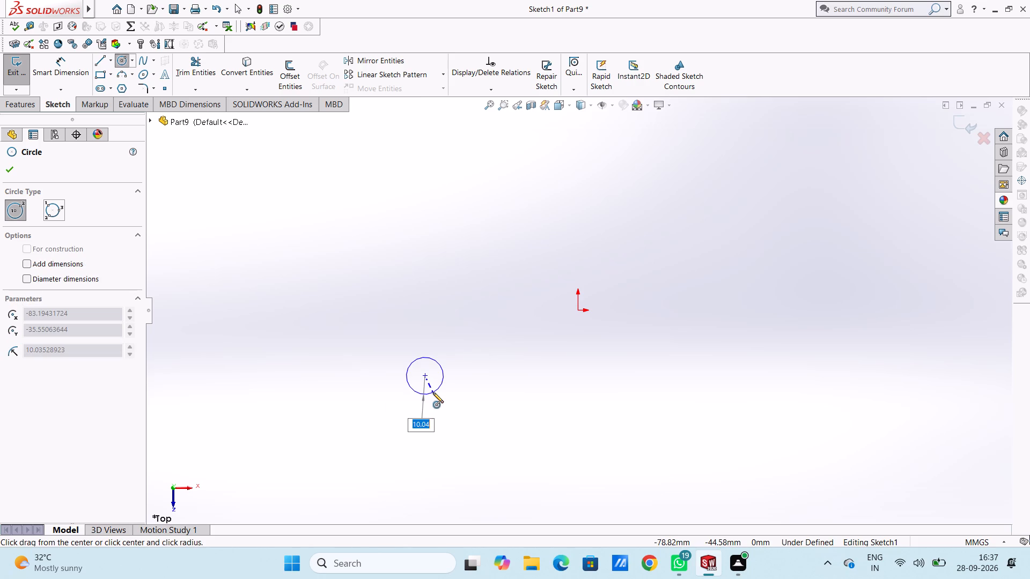
key(5)
key(Return)
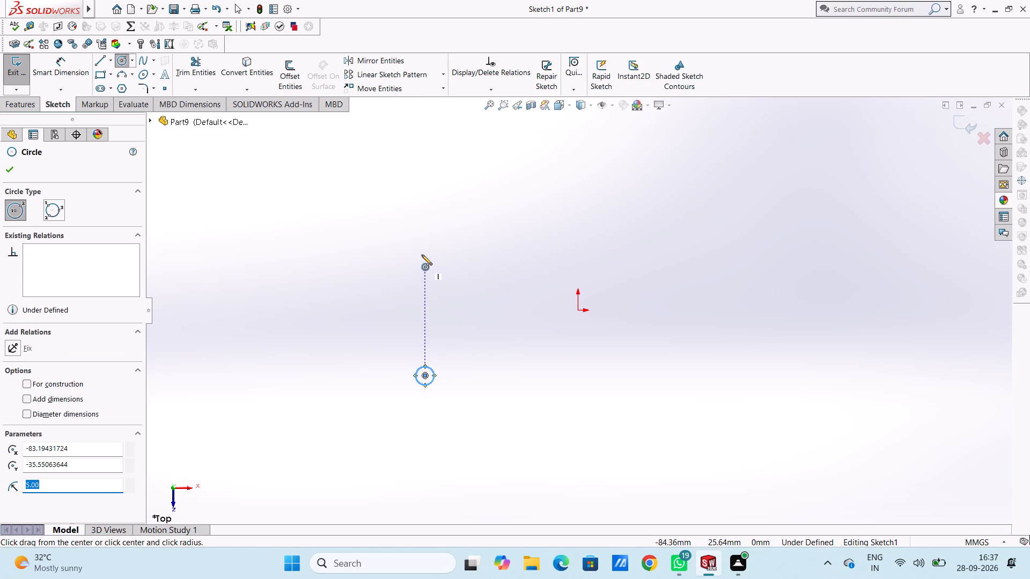
click(424, 256)
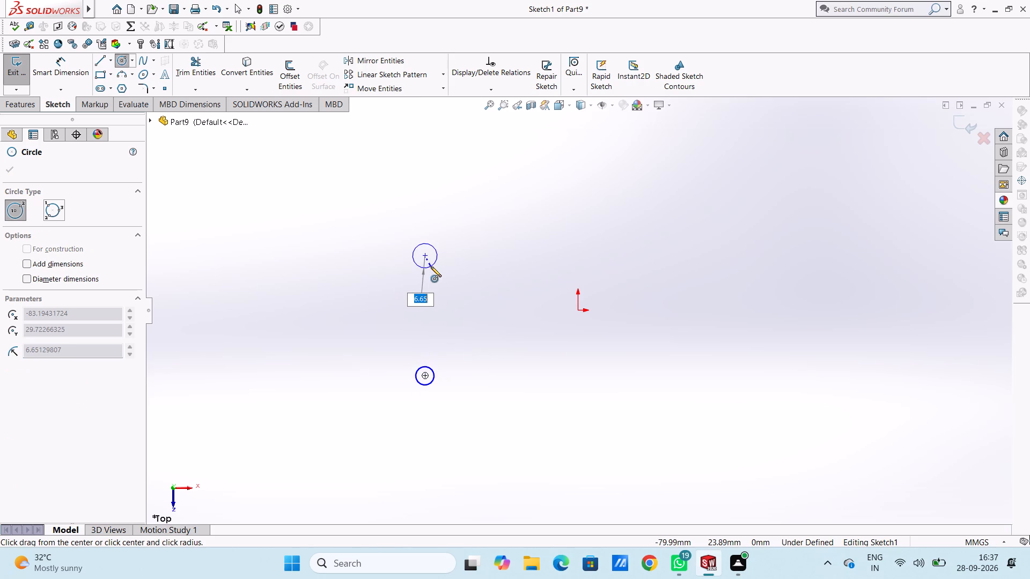
key(5)
key(Return)
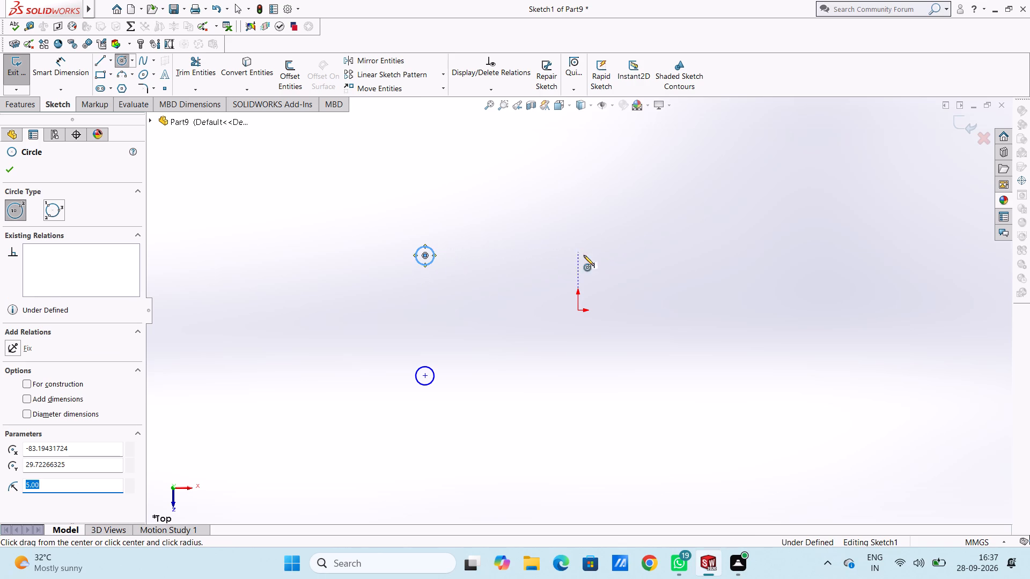
Sketch two circles of 5 mm radius about 32 mm right of the origin, level with the upper and lower left circles.
click(638, 256)
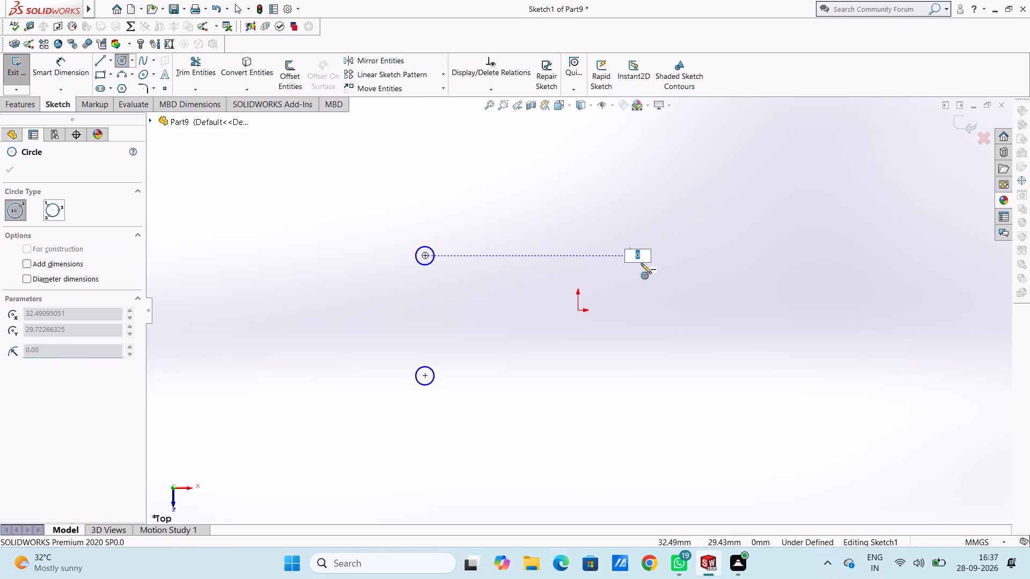
key(5)
key(Return)
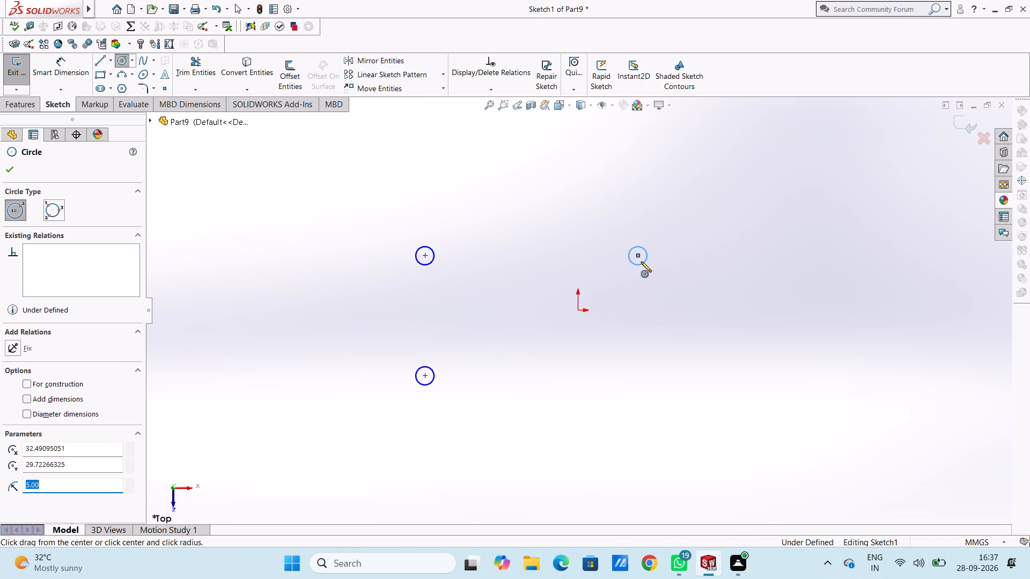
click(638, 376)
key(5)
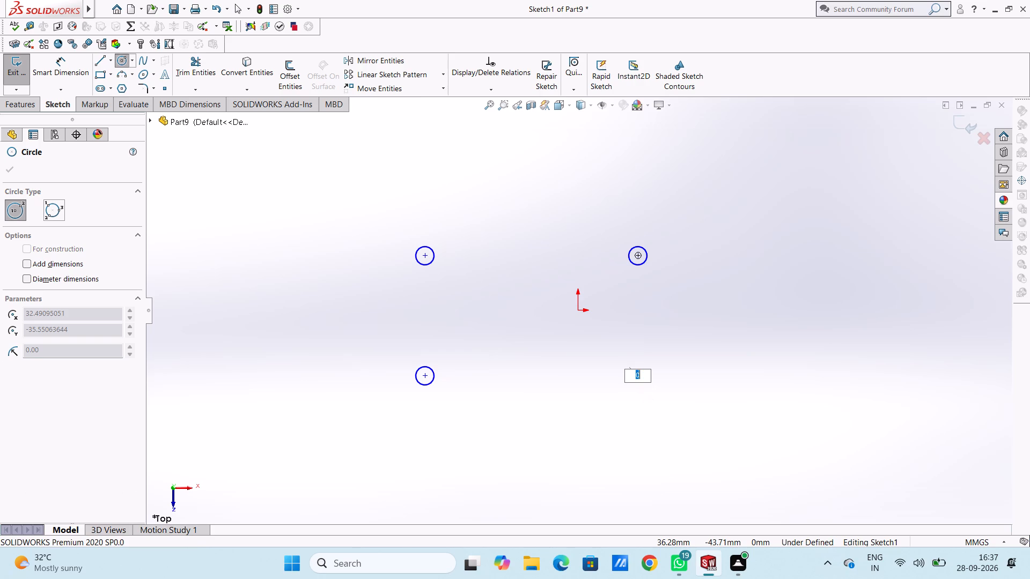
key(Return)
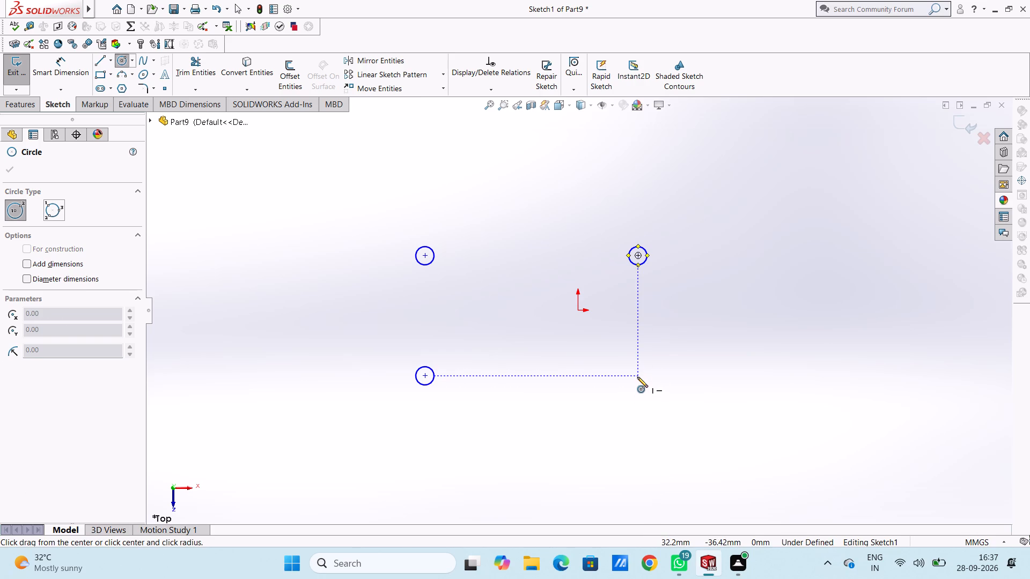
click(637, 377)
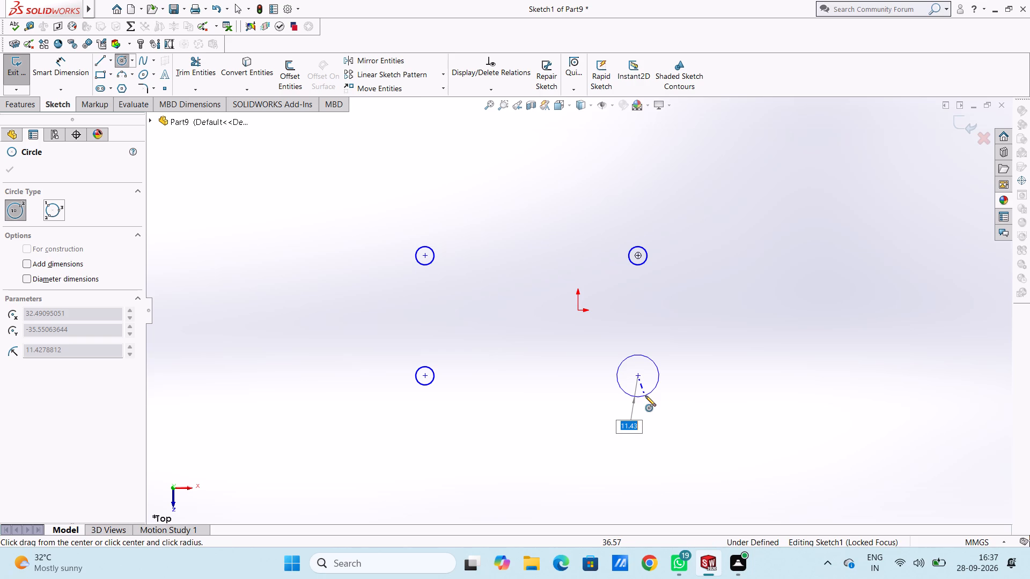
key(5)
key(Return)
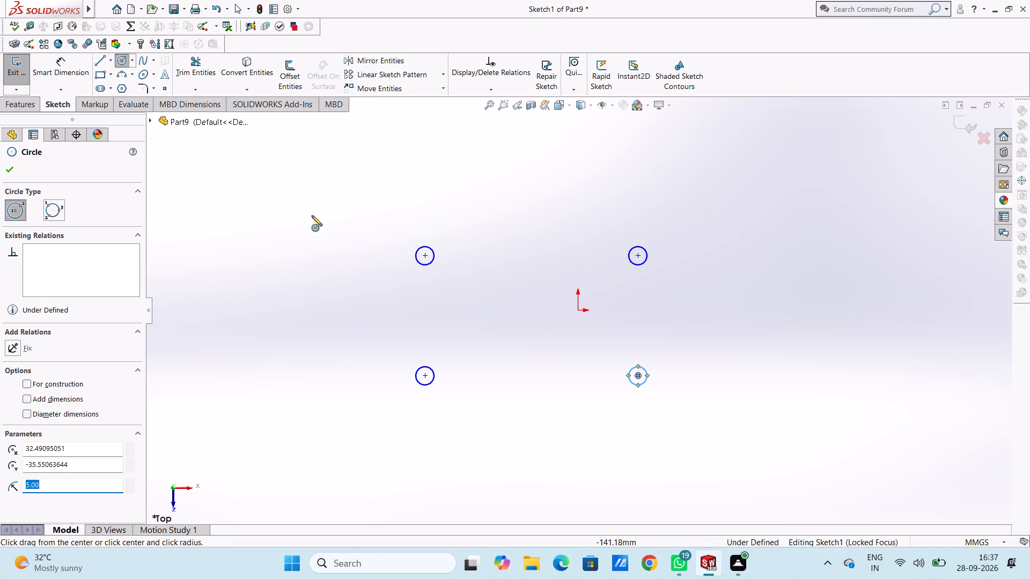
click(10, 168)
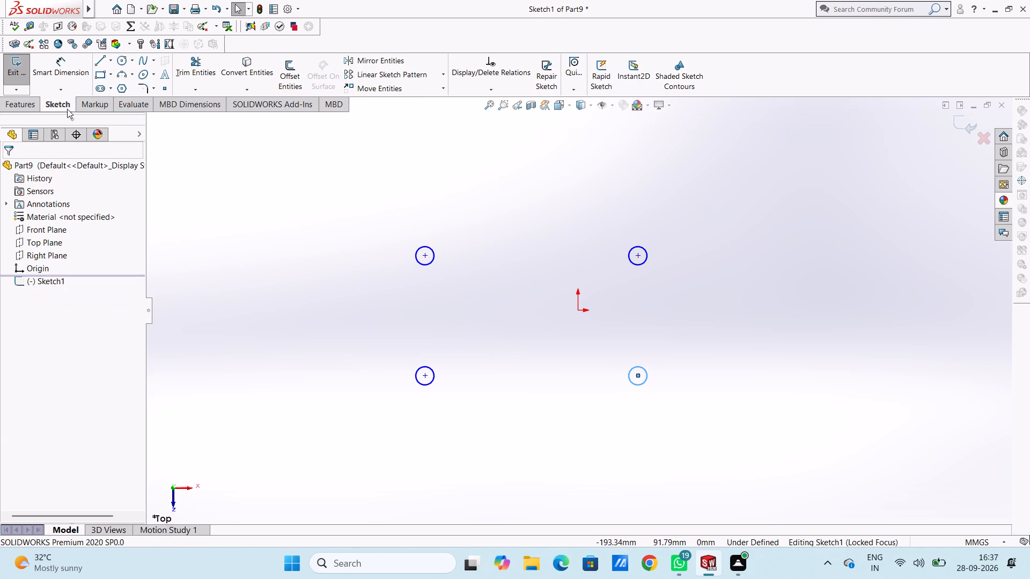
Dimension the vertical distances from the origin to the upper and lower left circle centres as 20 mm each.
click(67, 68)
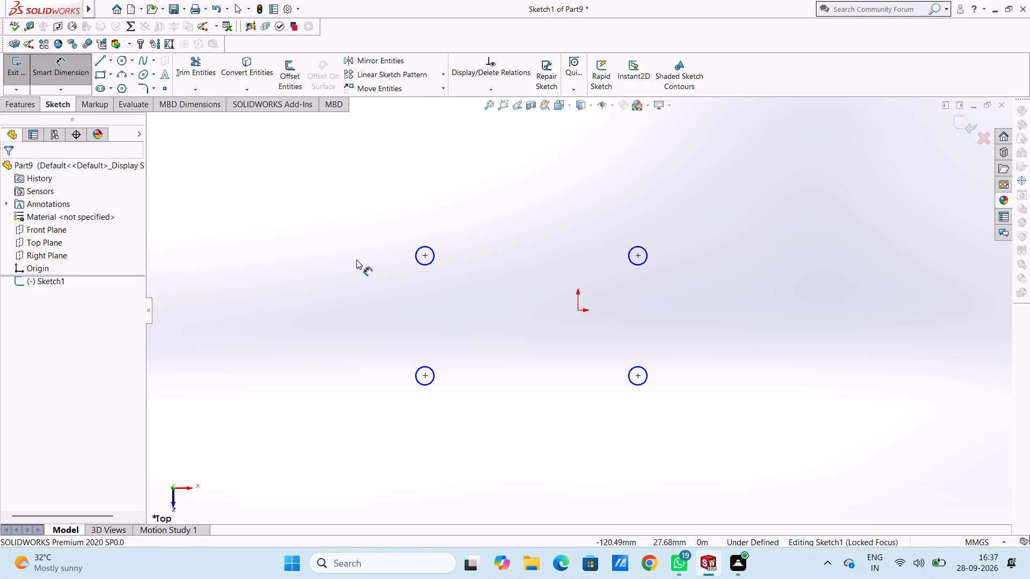
scroll(462, 326, up, 3)
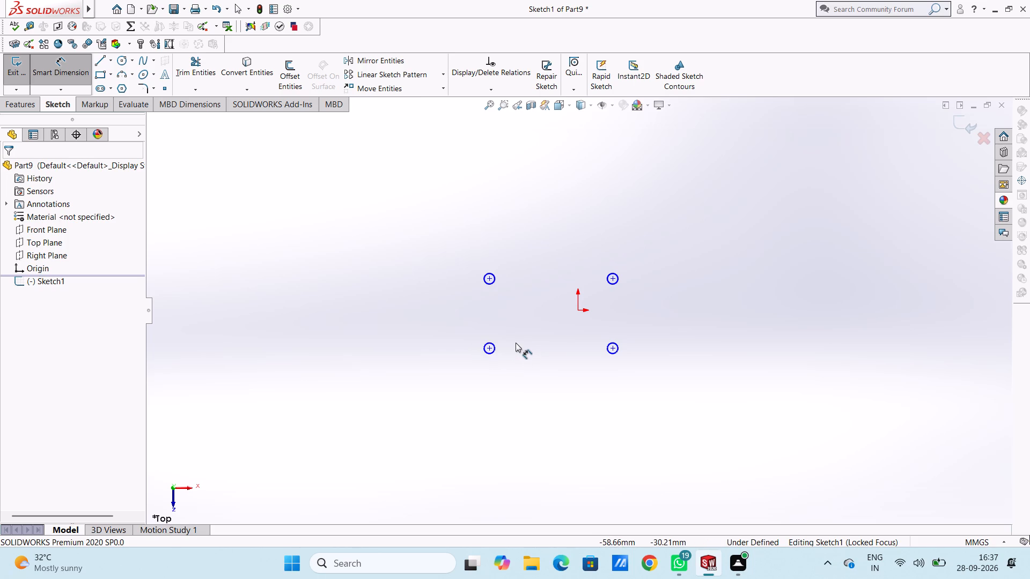
click(489, 278)
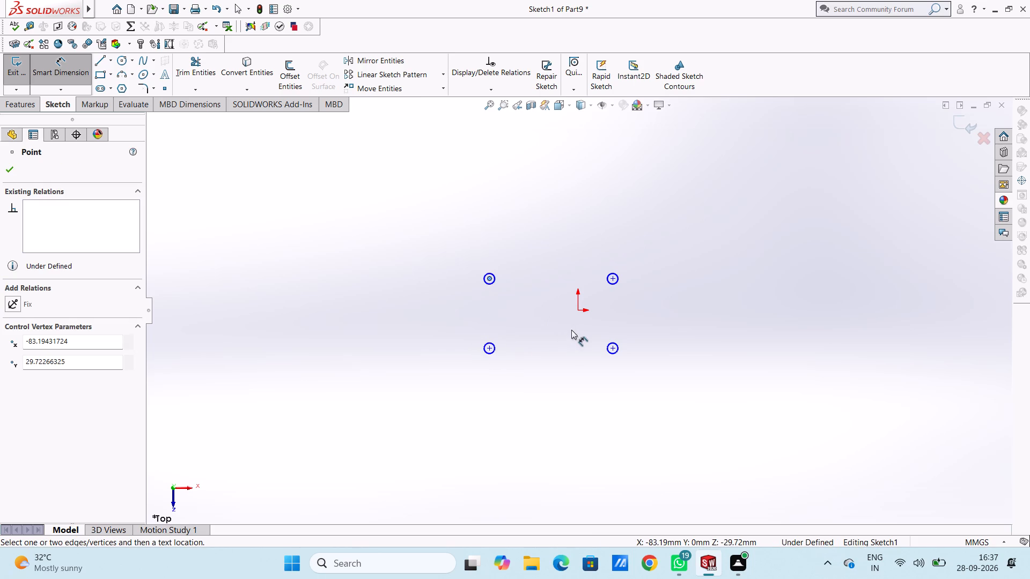
click(579, 311)
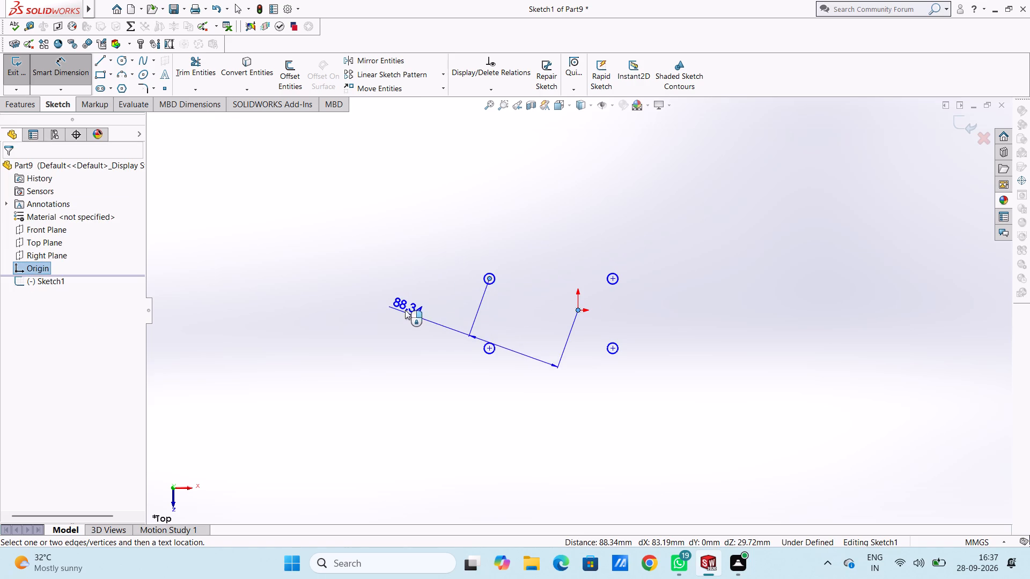
click(410, 294)
text(20)
key(Return)
click(341, 295)
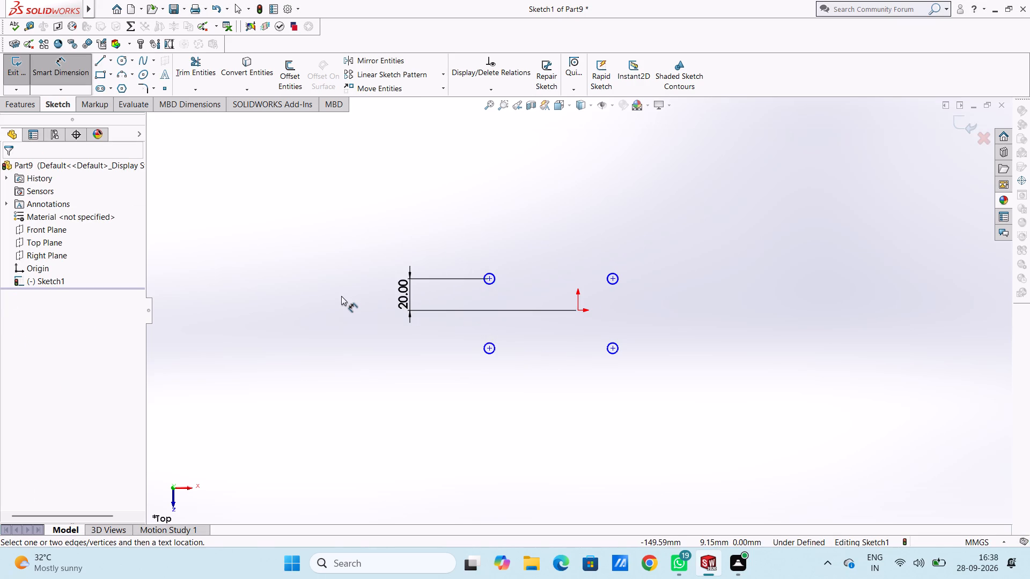
click(490, 346)
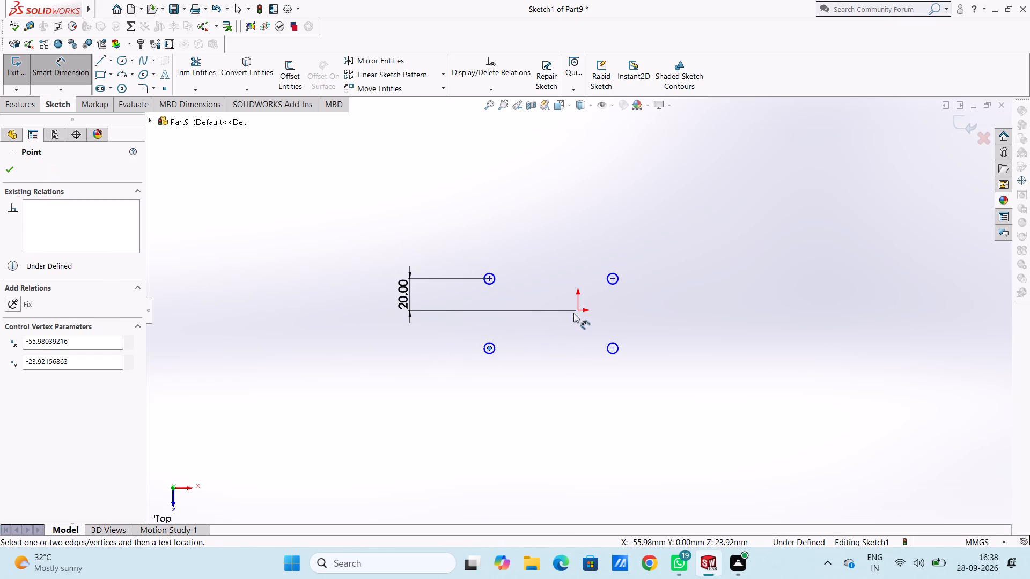
click(579, 309)
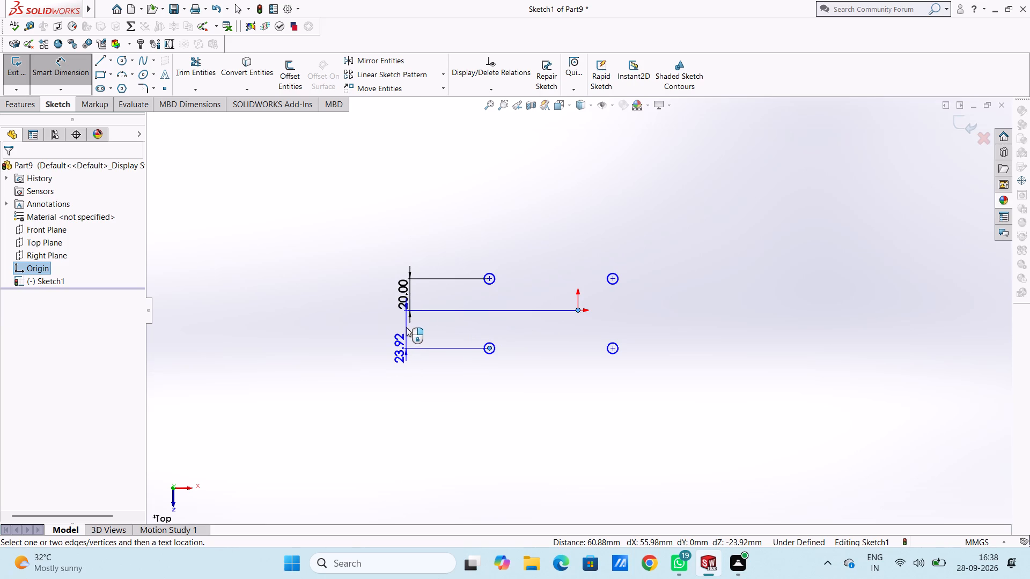
click(409, 327)
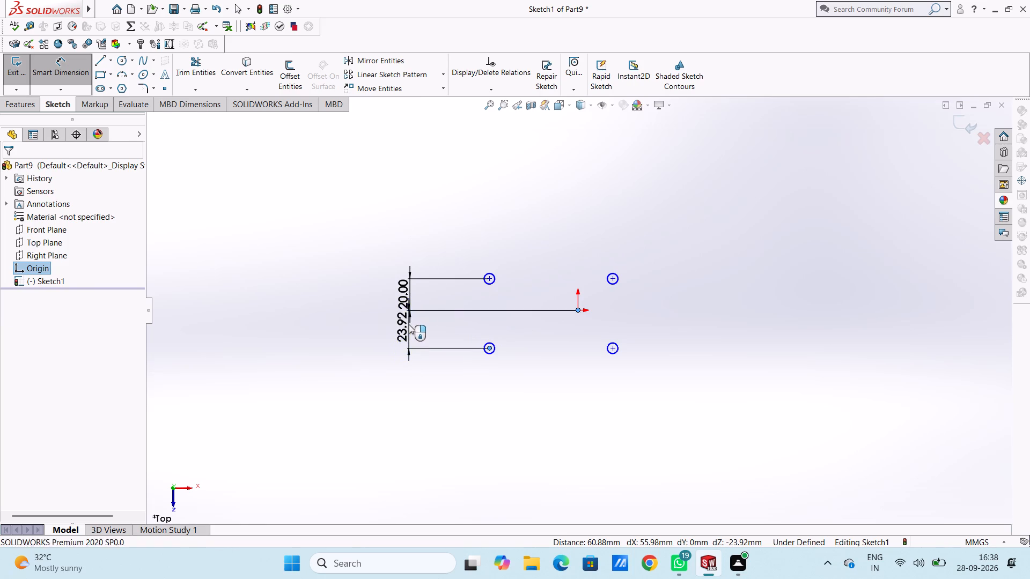
text(20)
key(Return)
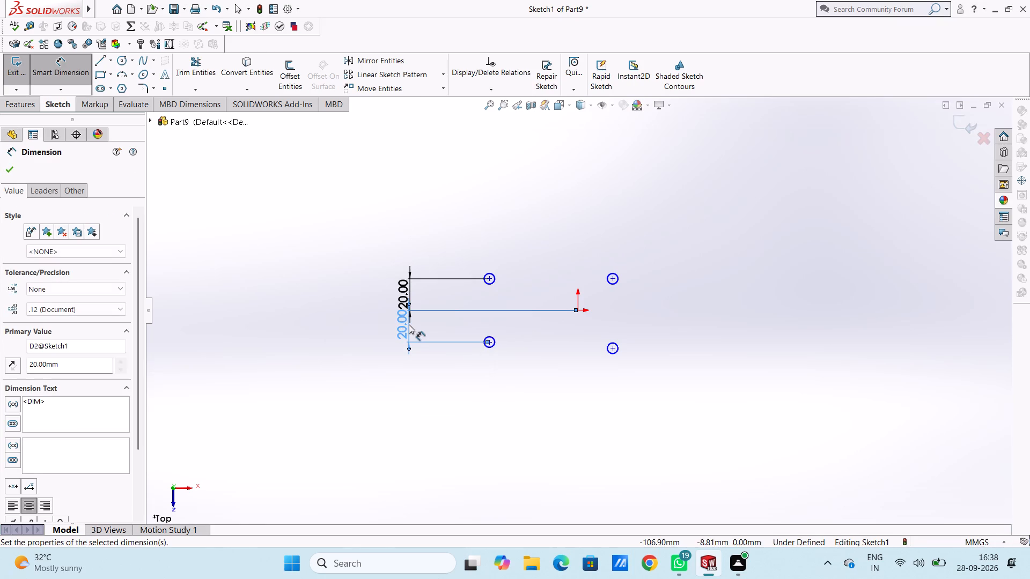
click(365, 294)
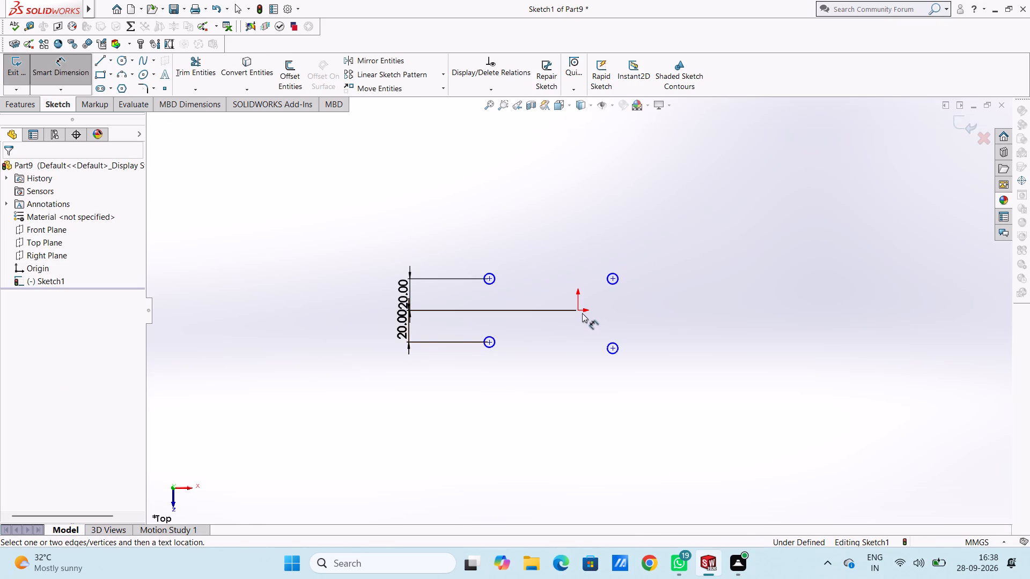
Dimension the vertical distances from the origin to the upper and lower right circle centres as 20 mm each.
click(580, 311)
click(613, 280)
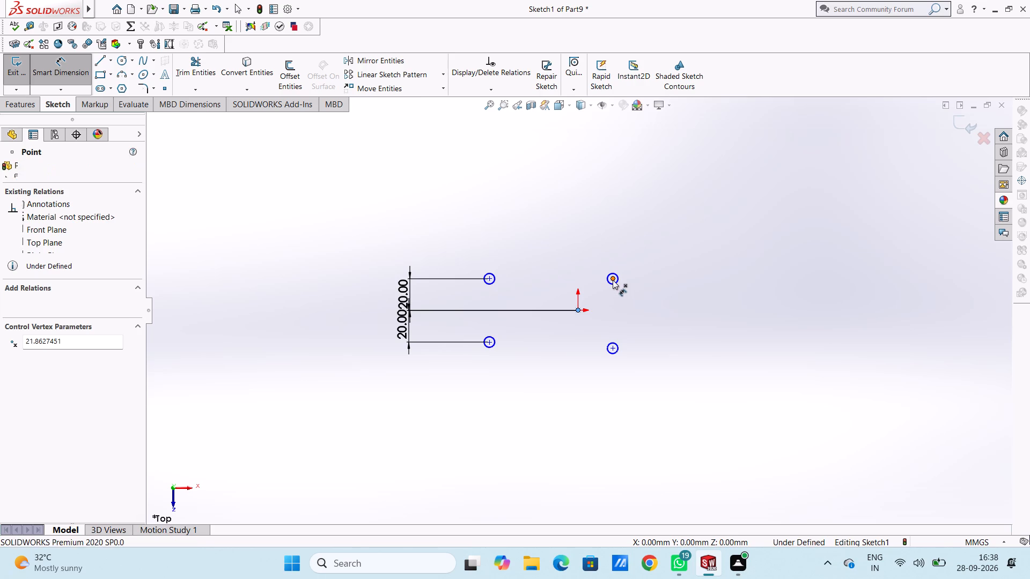
click(788, 299)
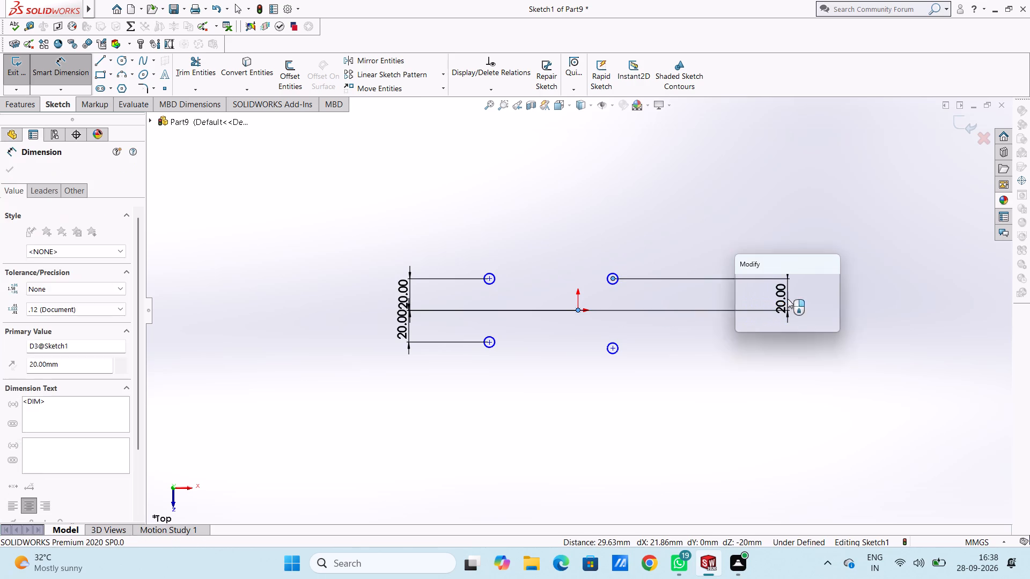
click(742, 286)
click(700, 298)
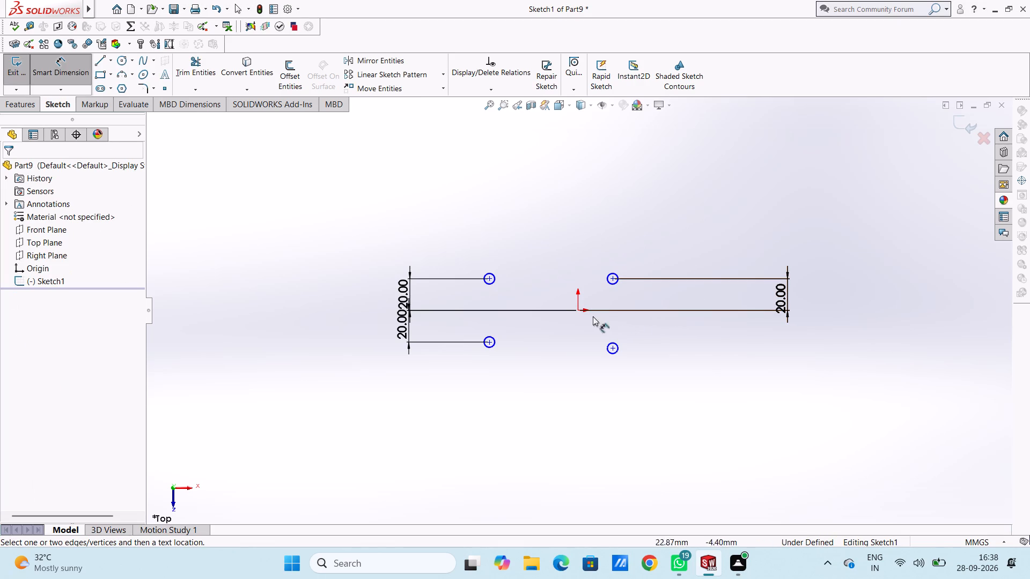
click(576, 310)
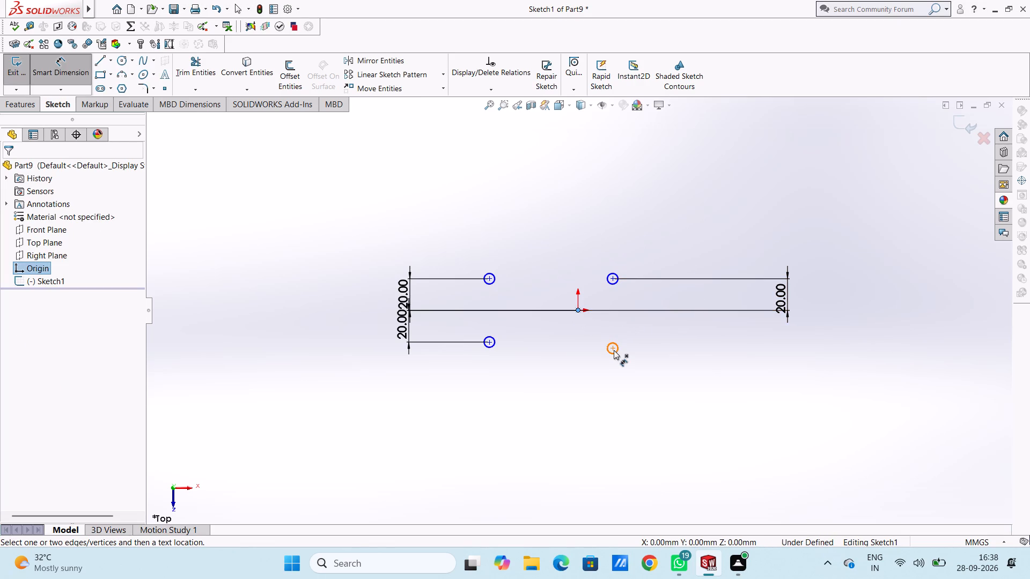
click(614, 350)
click(790, 343)
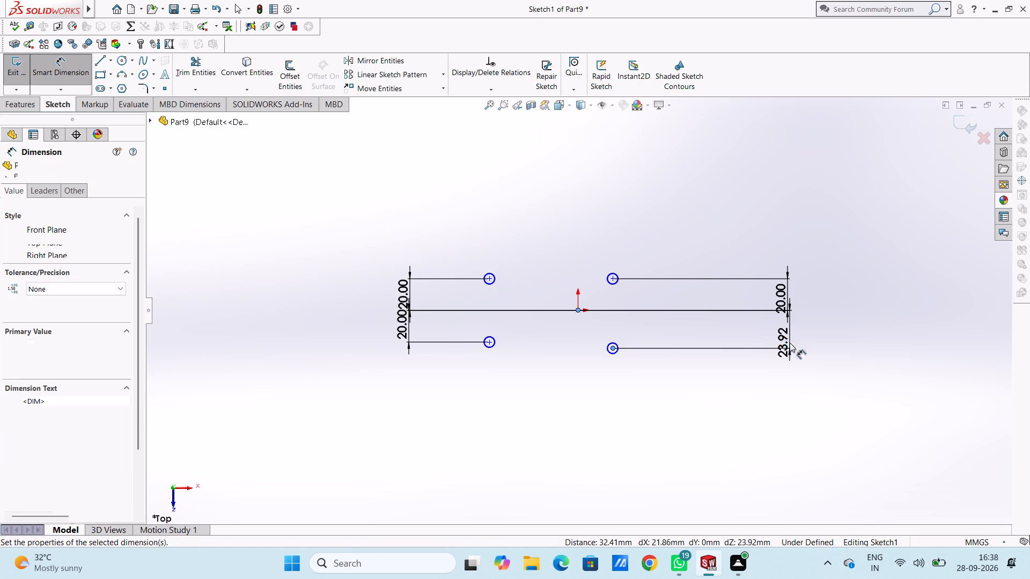
text(20)
key(Return)
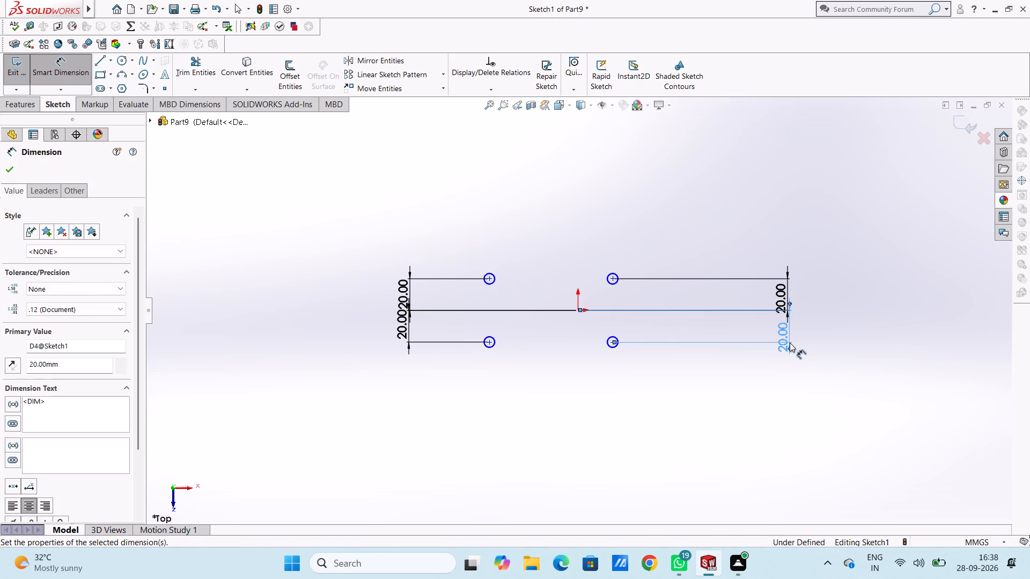
click(504, 434)
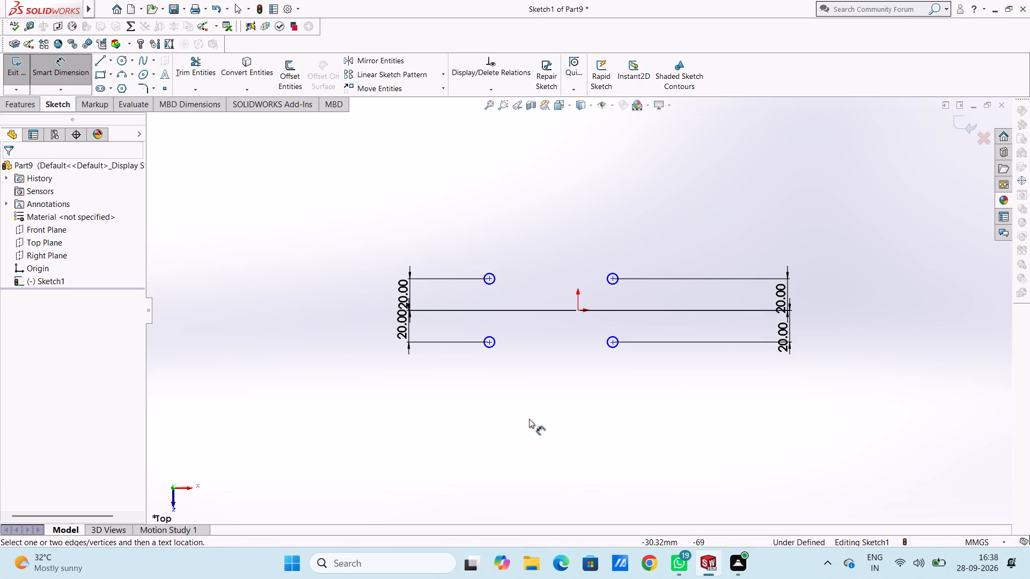
Dimension the horizontal distance from the lower left circle's centre to the origin as 62.5 mm.
click(488, 342)
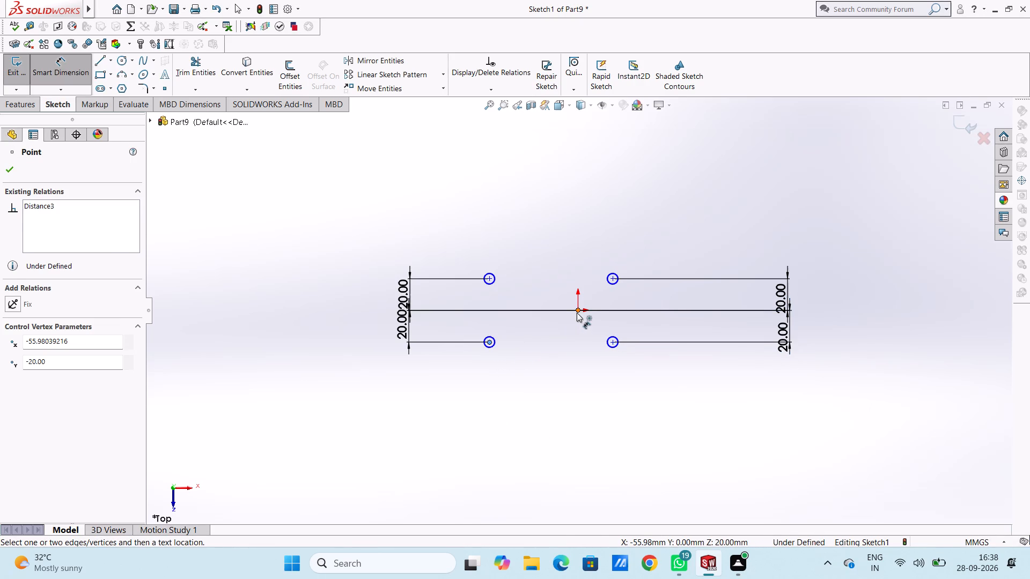
click(577, 311)
click(544, 434)
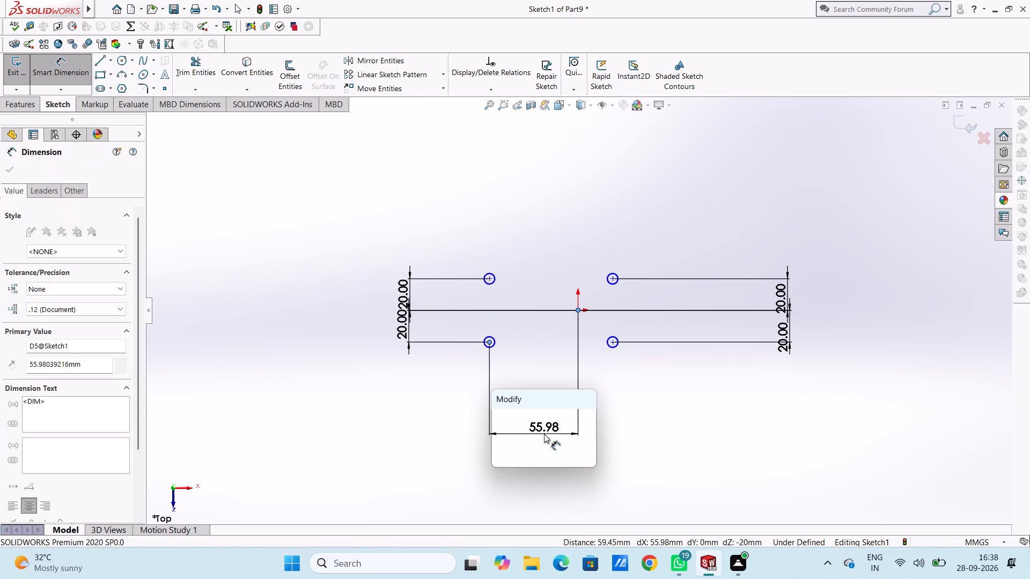
text(62.5)
key(Return)
click(425, 373)
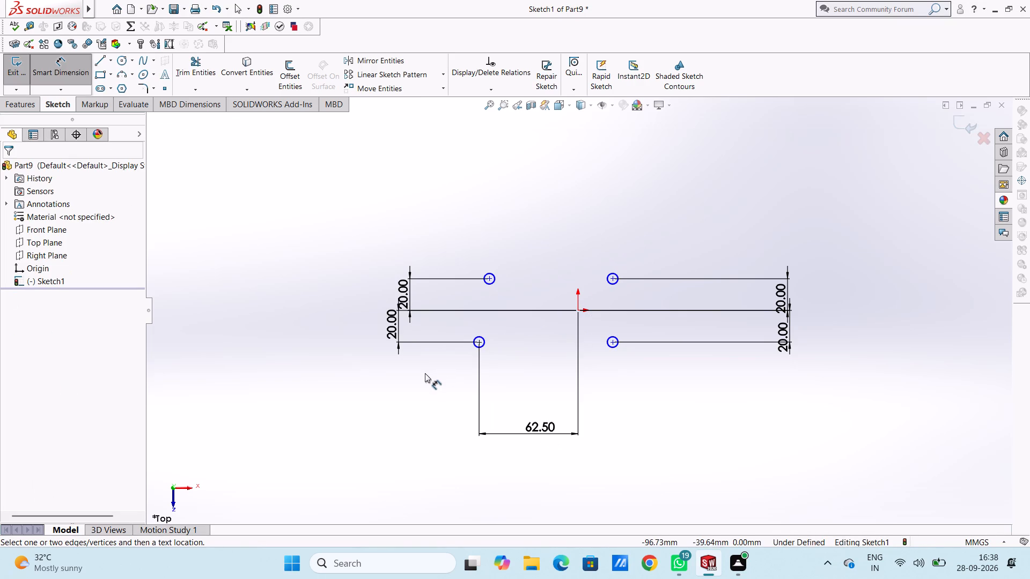
Dimension the horizontal distance from the origin to the lower right circle's centre as 62.5 mm.
click(579, 311)
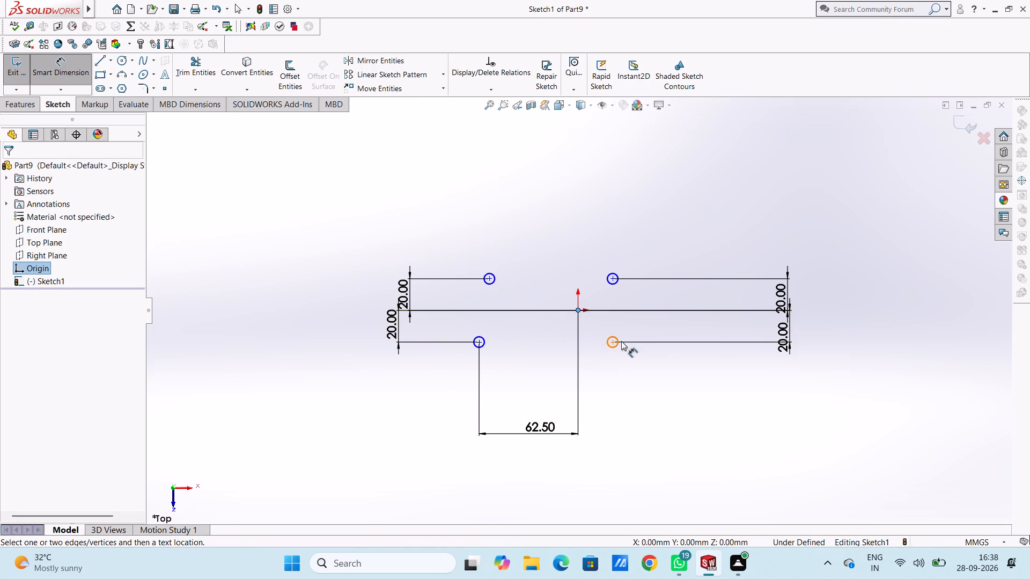
click(615, 341)
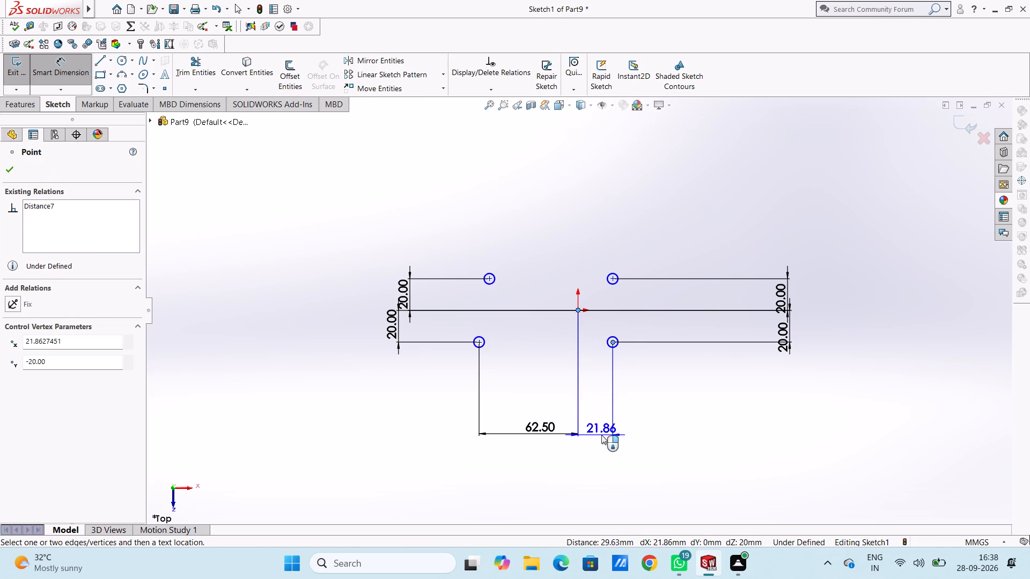
click(601, 435)
text(62.5)
key(Return)
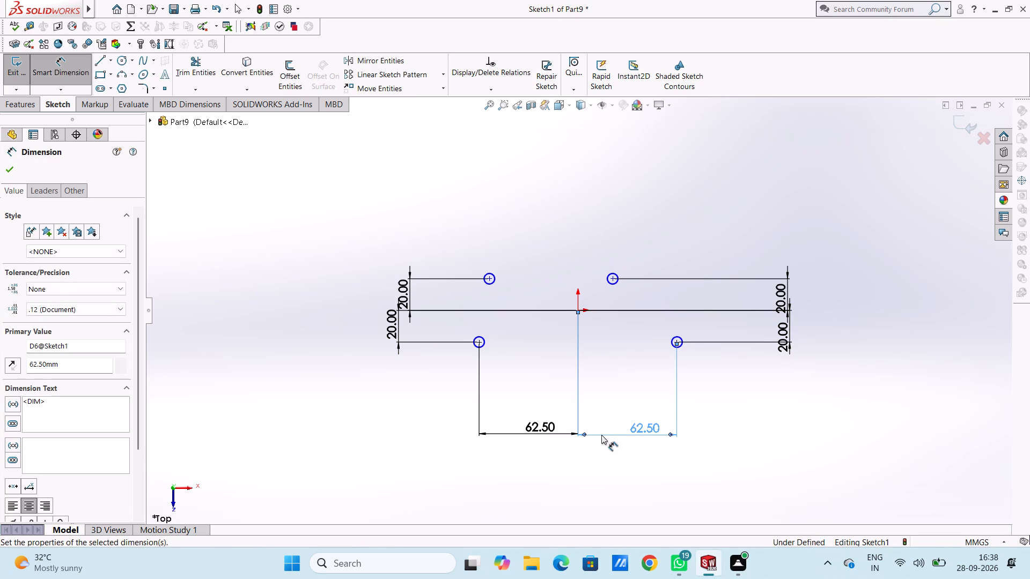
click(546, 390)
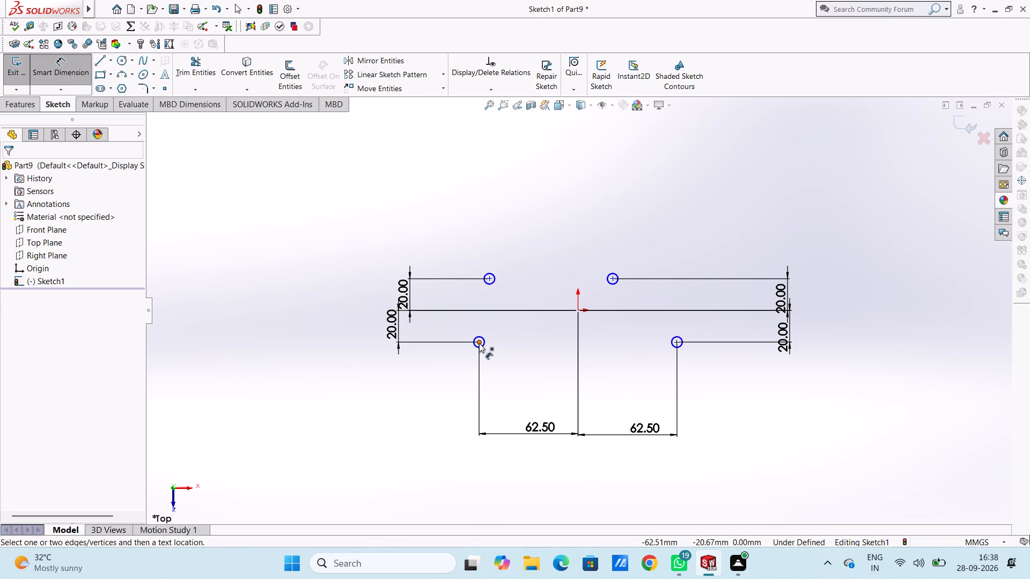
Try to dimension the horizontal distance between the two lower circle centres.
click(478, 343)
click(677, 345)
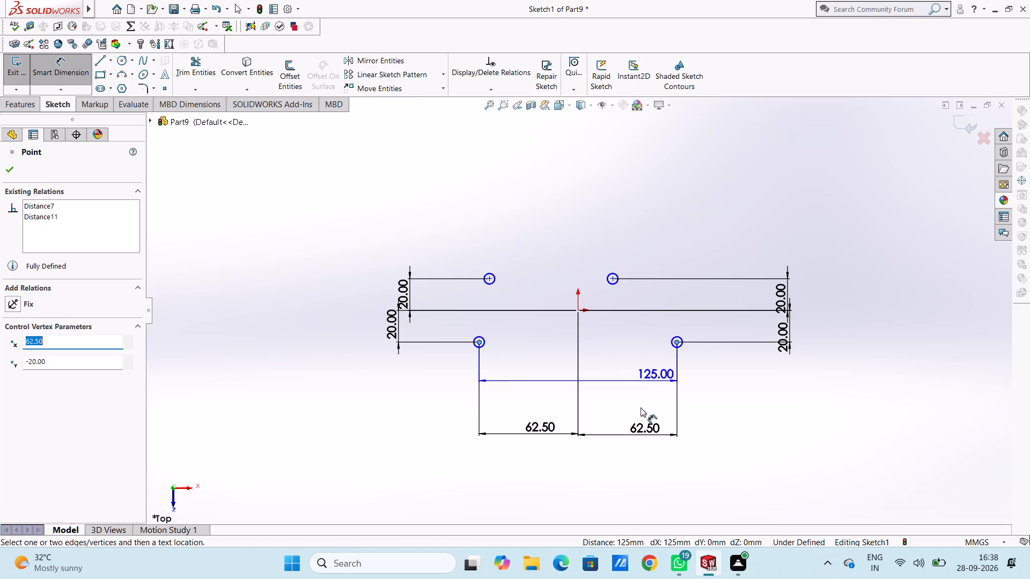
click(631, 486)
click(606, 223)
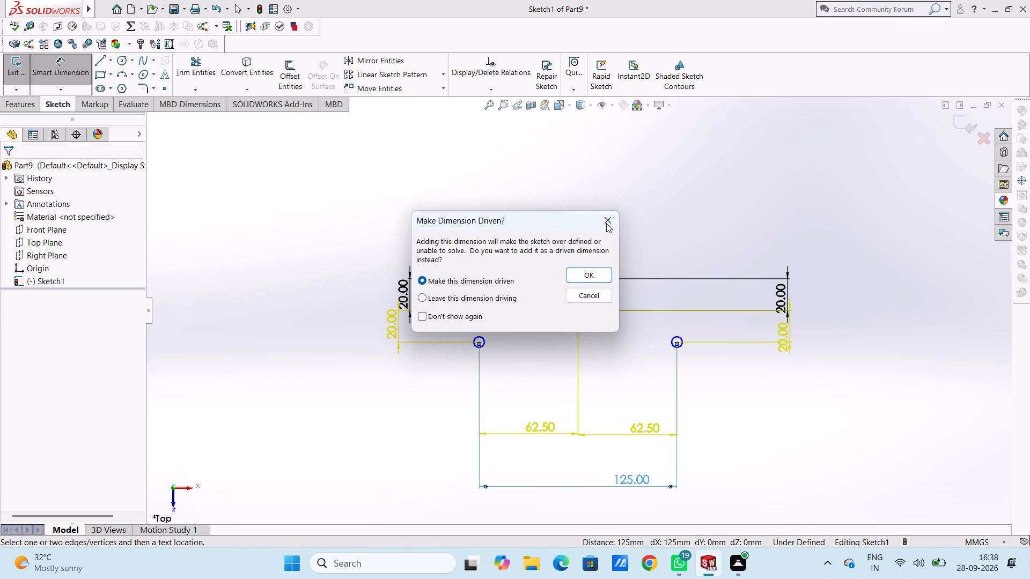
Dimension the horizontal distance from the origin to the upper right circle's centre as 62.5 mm.
click(576, 309)
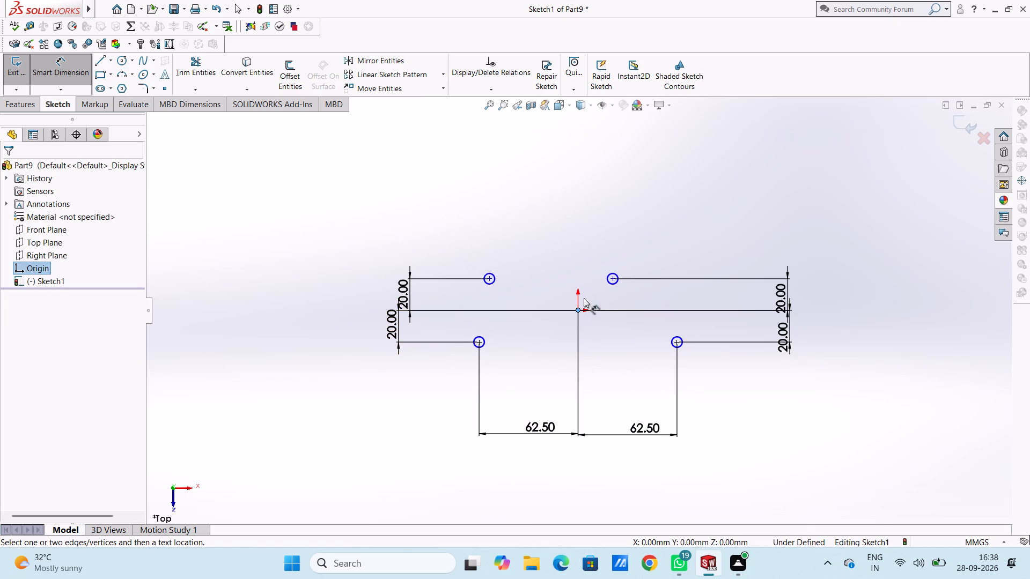
click(612, 280)
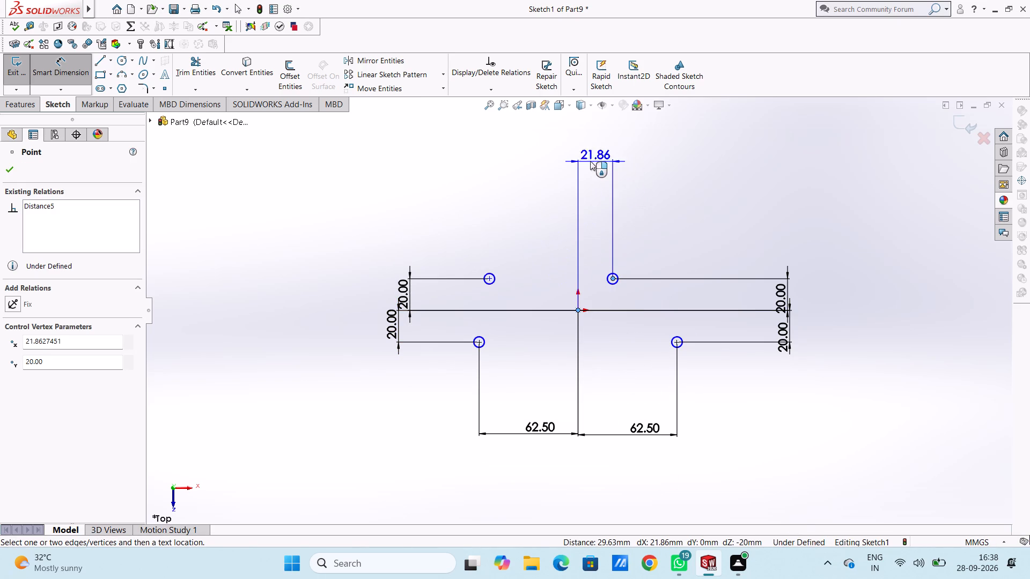
click(597, 161)
text(62.5)
key(Return)
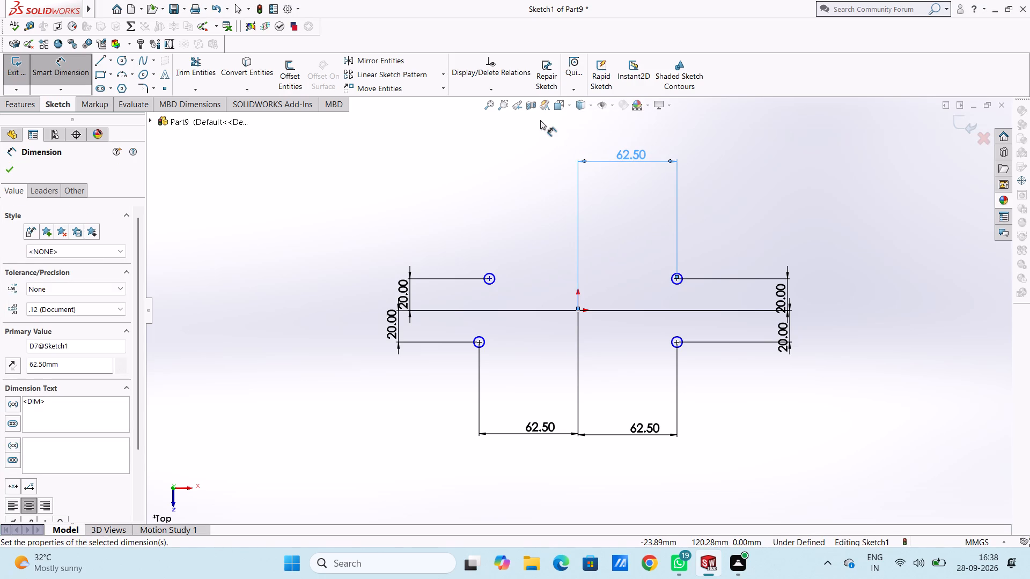
click(517, 177)
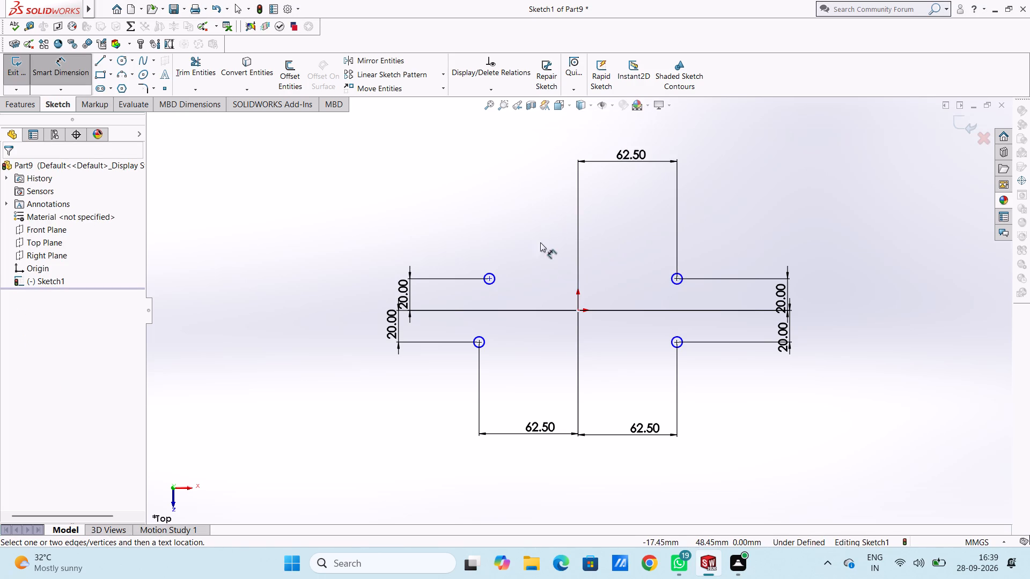
Dimension the horizontal distance from the upper left circle's centre to the origin as 62.5 mm.
click(489, 279)
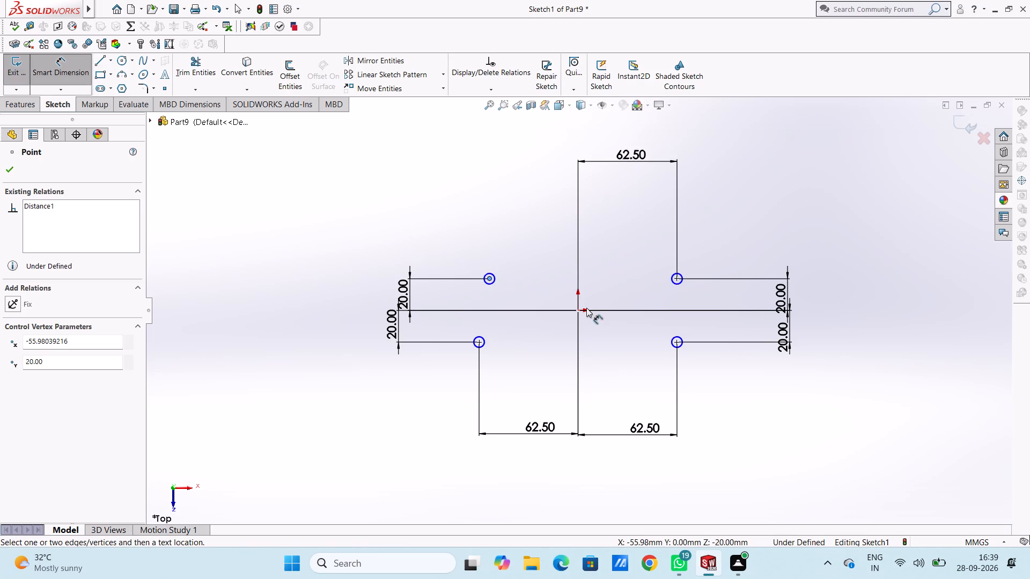
click(579, 310)
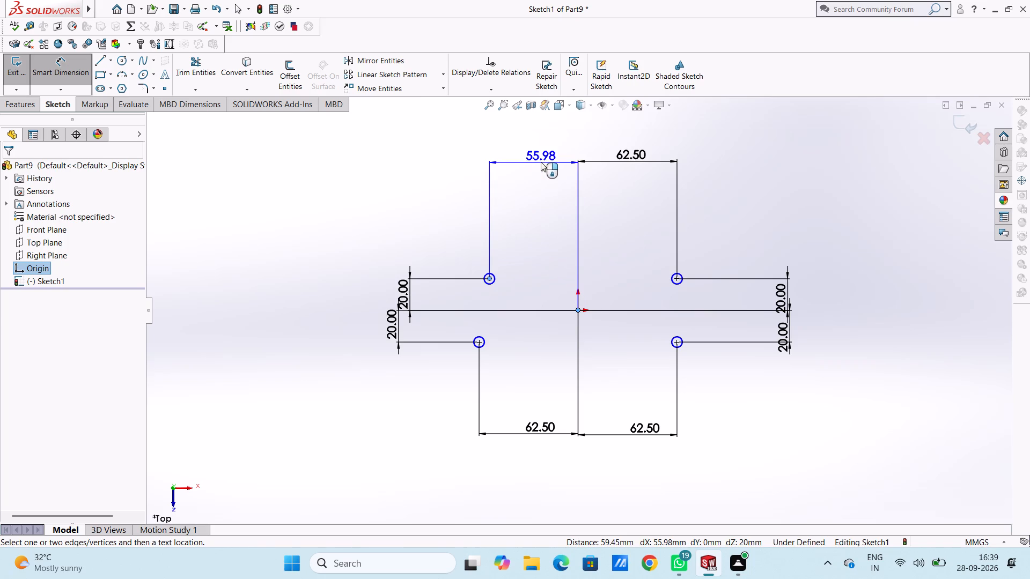
click(541, 161)
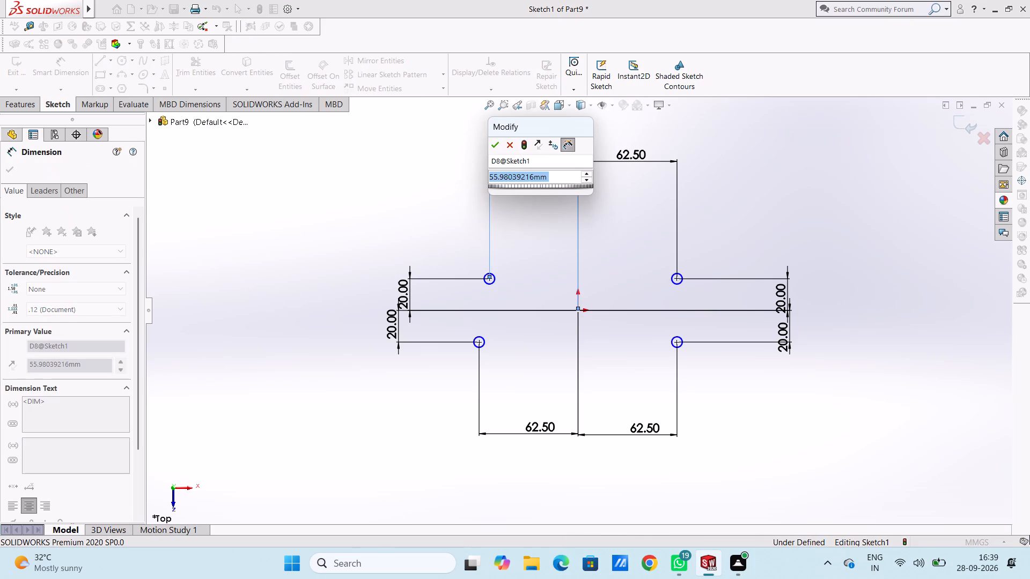
text(62.5)
key(Return)
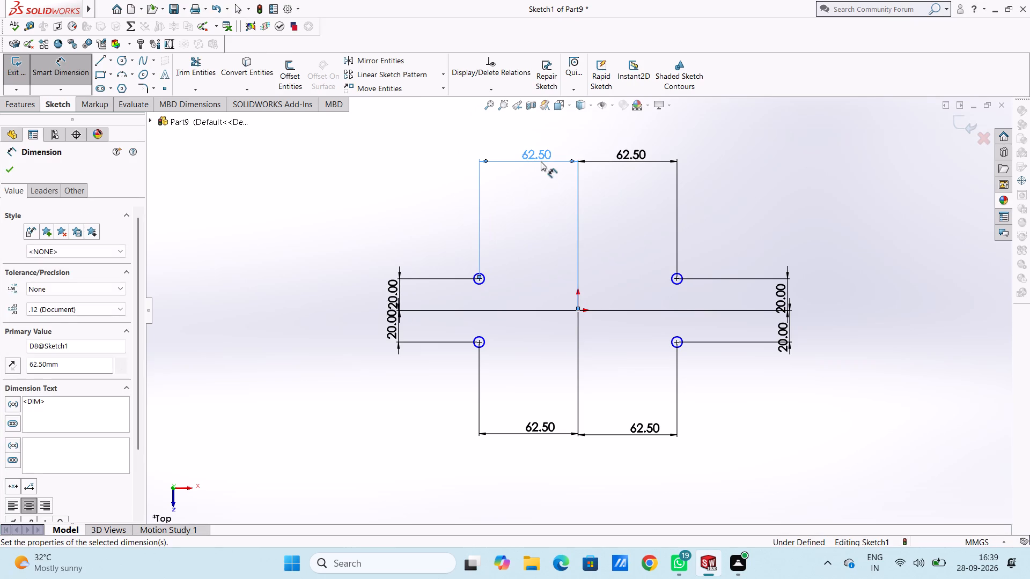
click(329, 248)
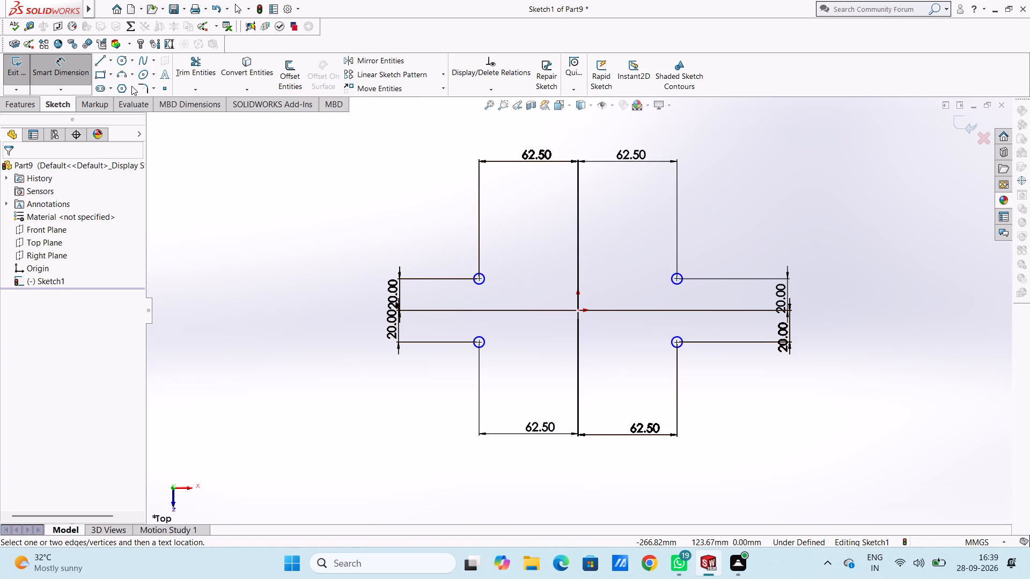
Sketch a center rectangle on the origin, 70 mm high and 140 mm wide, enclosing the four circles.
click(109, 75)
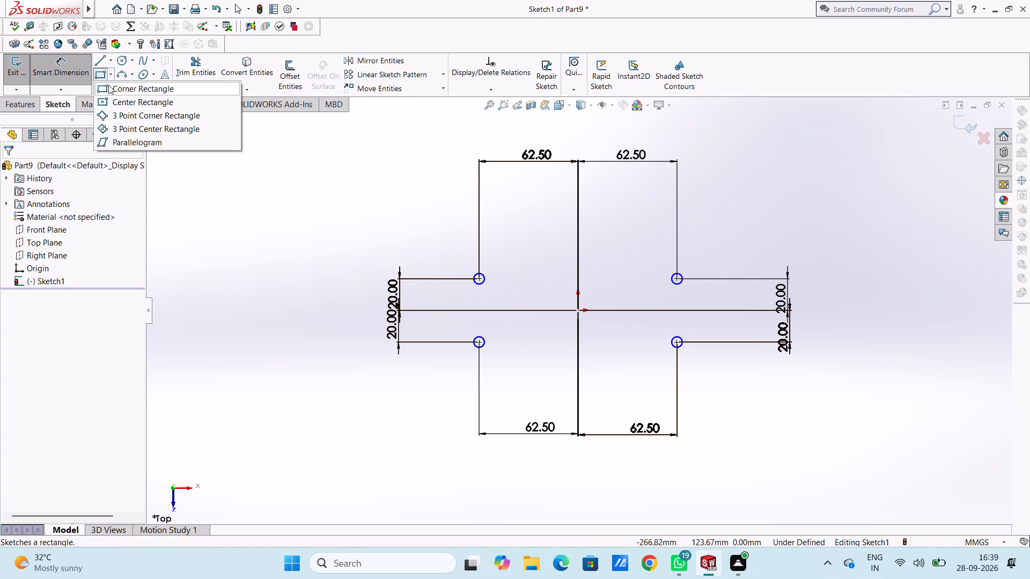
click(107, 99)
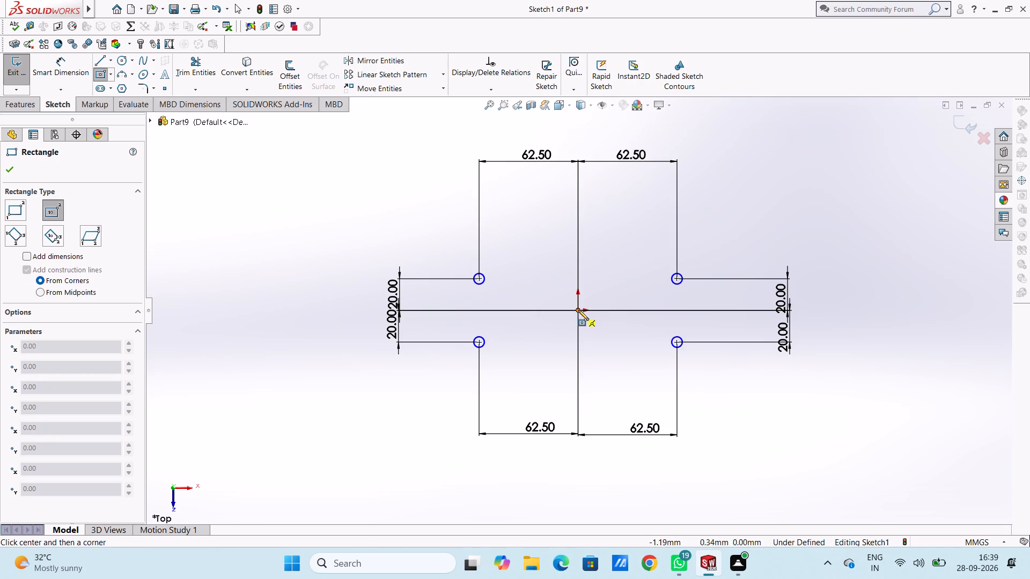
click(577, 309)
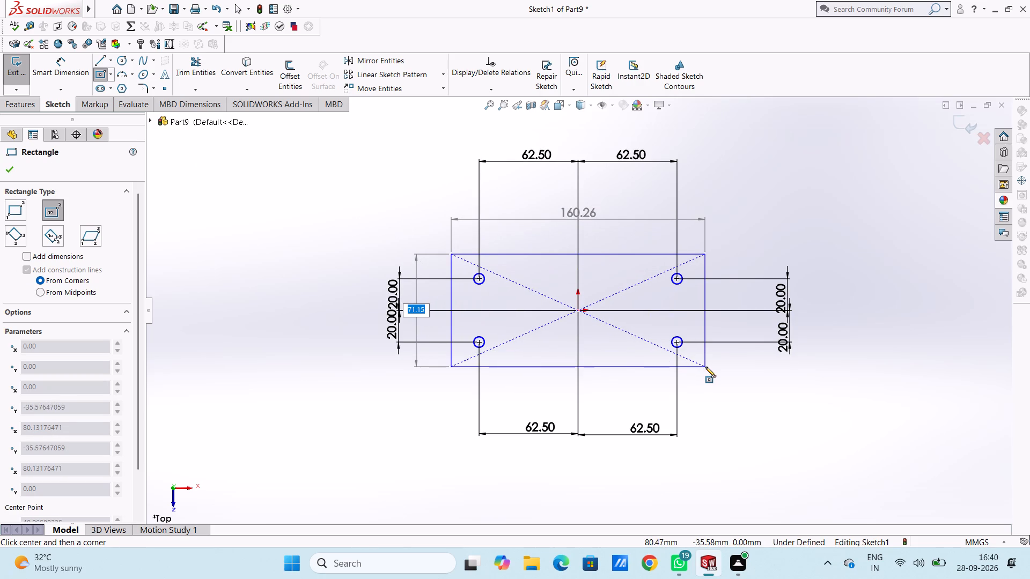
text(70)
key(Return)
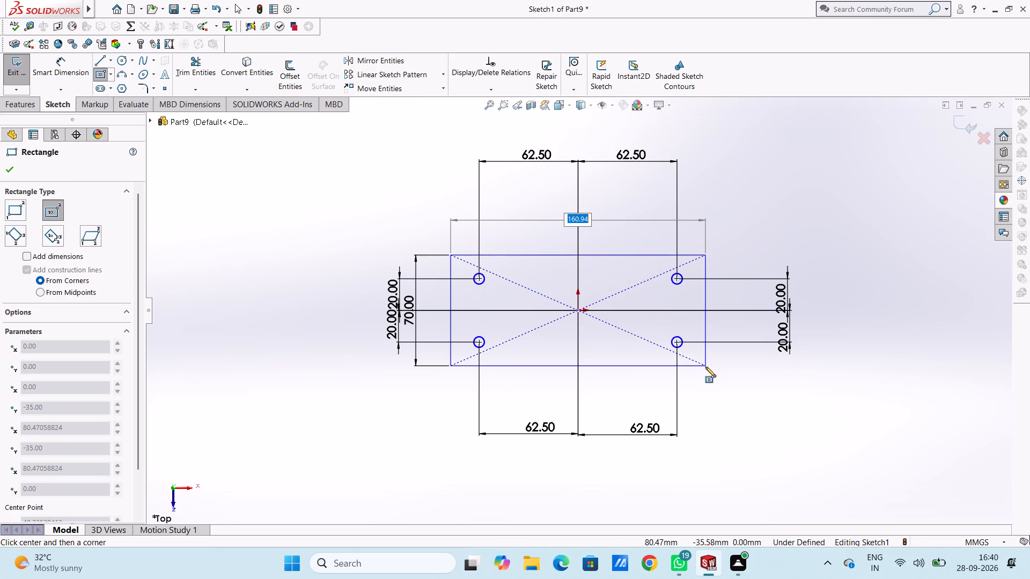
text(140)
key(Return)
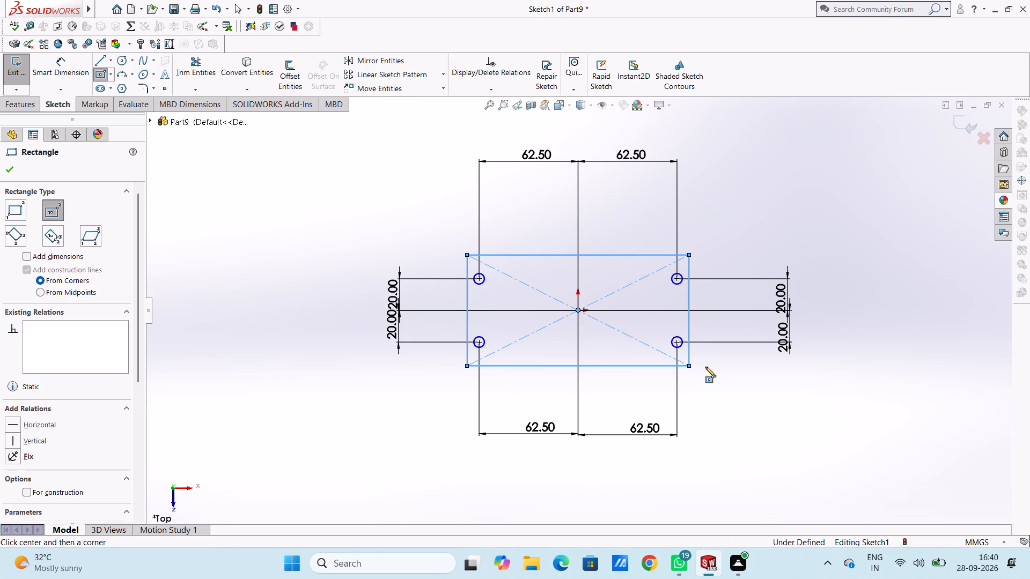
key(Escape)
key(Escape)
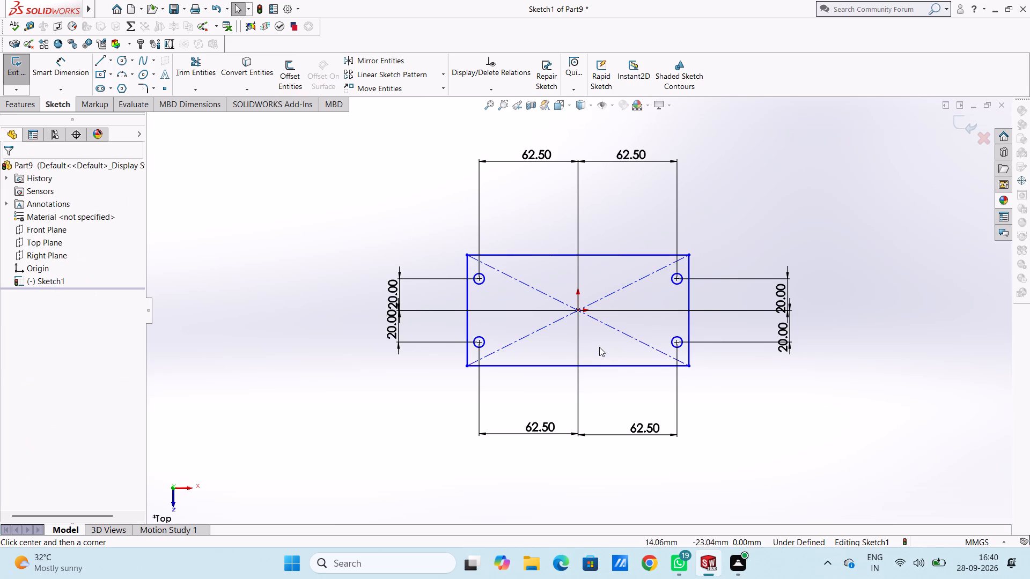
Dimension the rectangle's left vertical edge as 70 mm.
scroll(521, 277, down, 2)
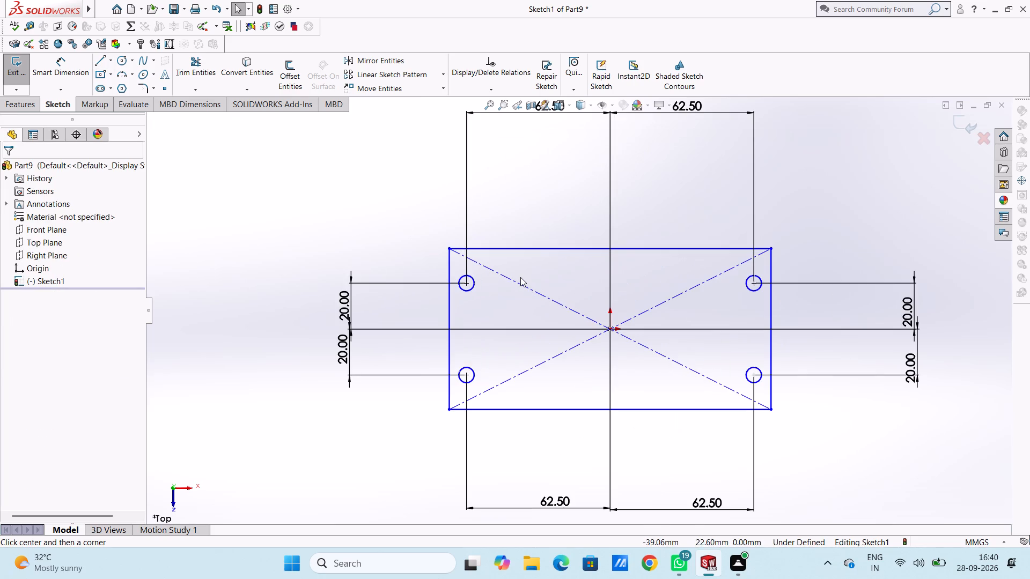
click(60, 63)
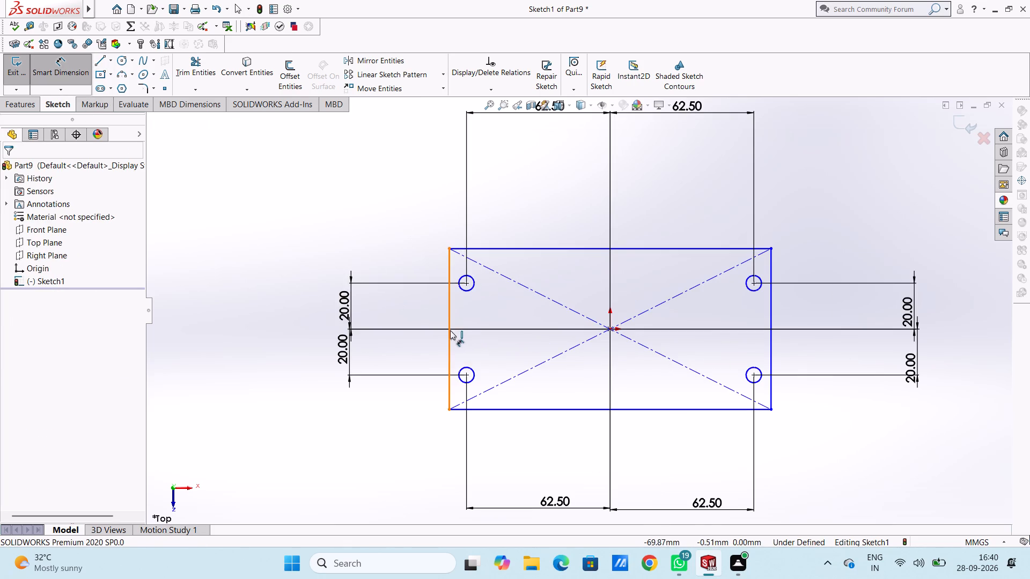
click(448, 309)
click(277, 283)
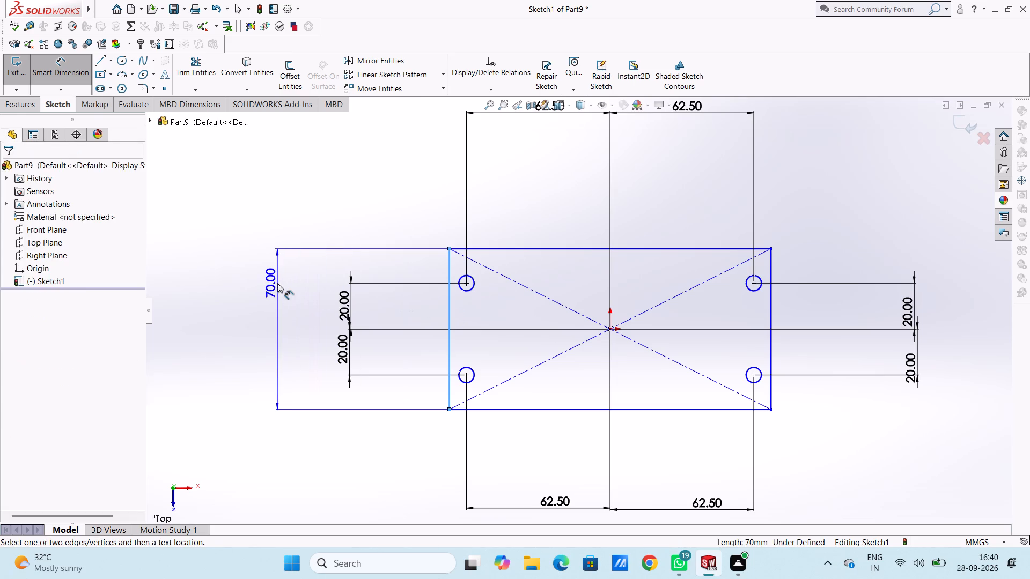
click(233, 269)
click(225, 254)
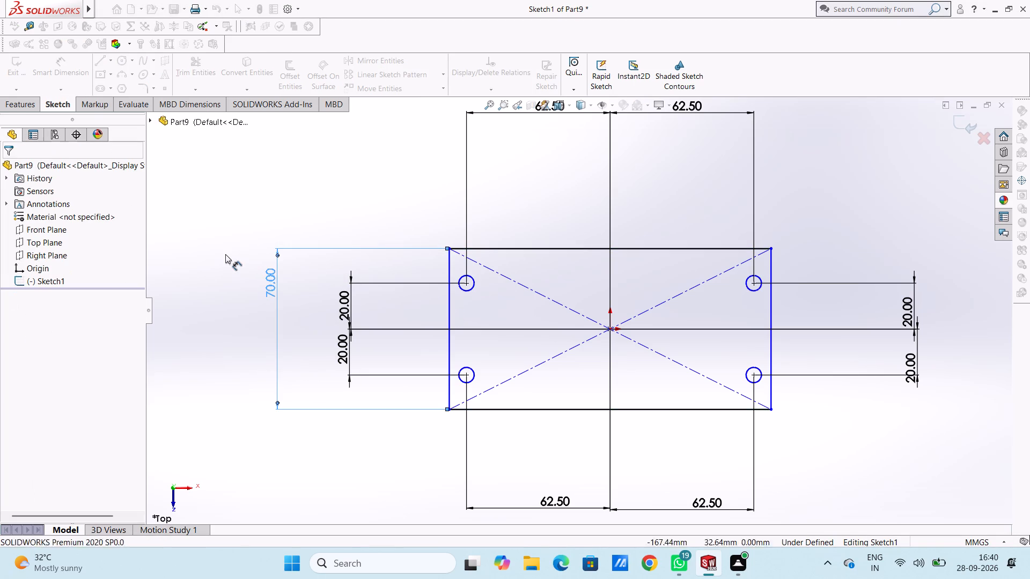
Dimension the rectangle's upper horizontal edge as 140 mm.
click(470, 249)
scroll(513, 191, up, 3)
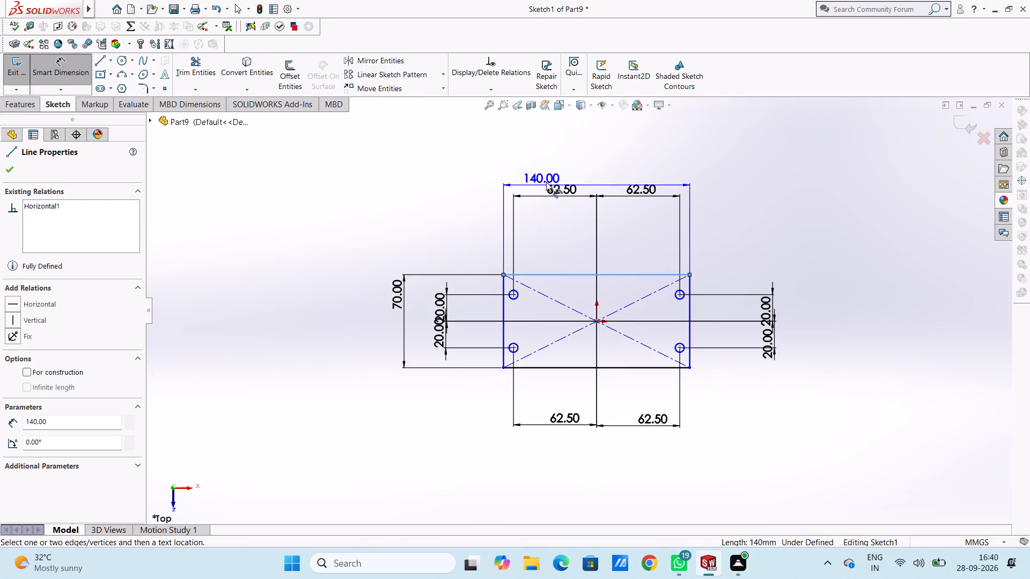
click(551, 164)
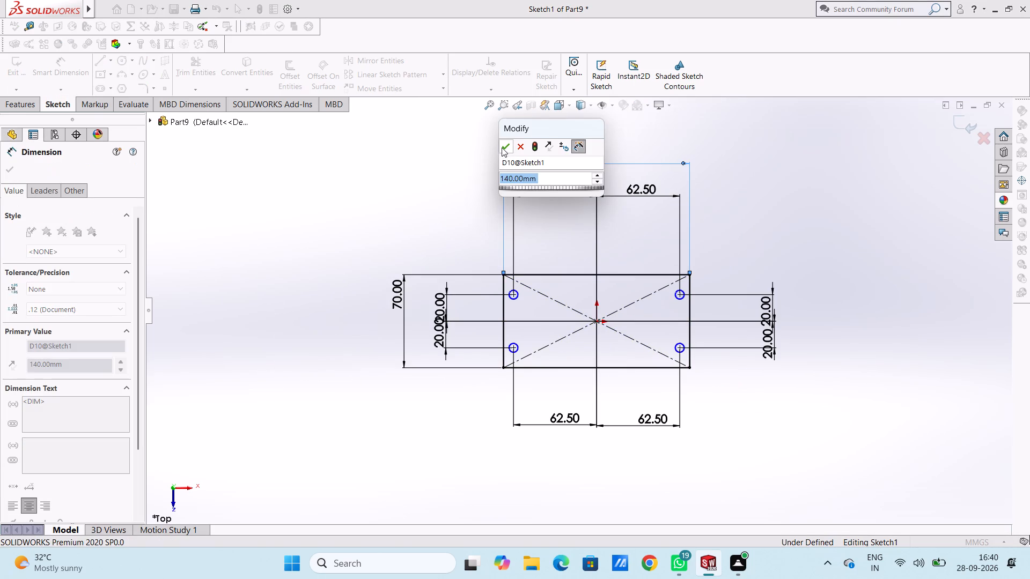
click(502, 147)
click(446, 200)
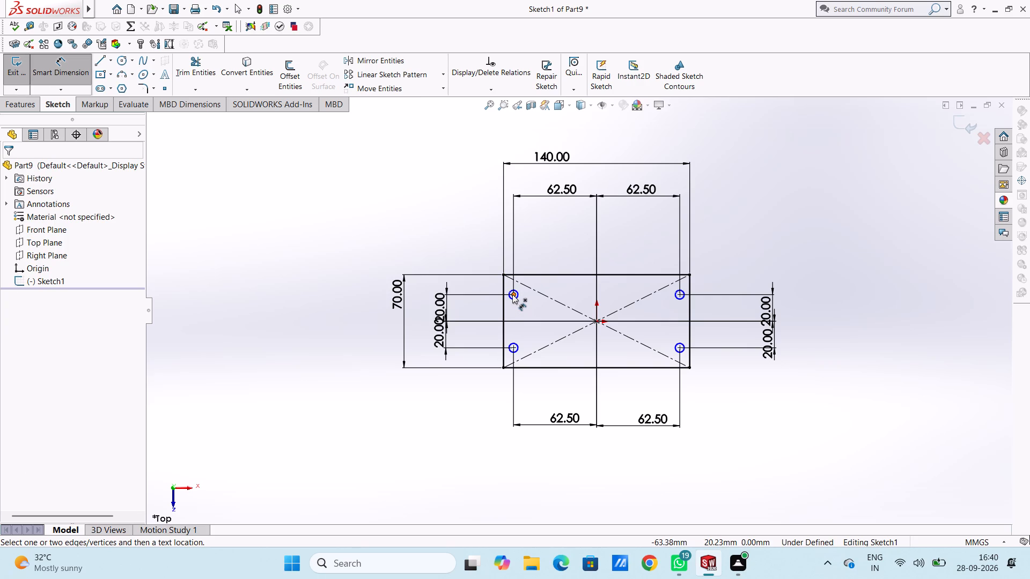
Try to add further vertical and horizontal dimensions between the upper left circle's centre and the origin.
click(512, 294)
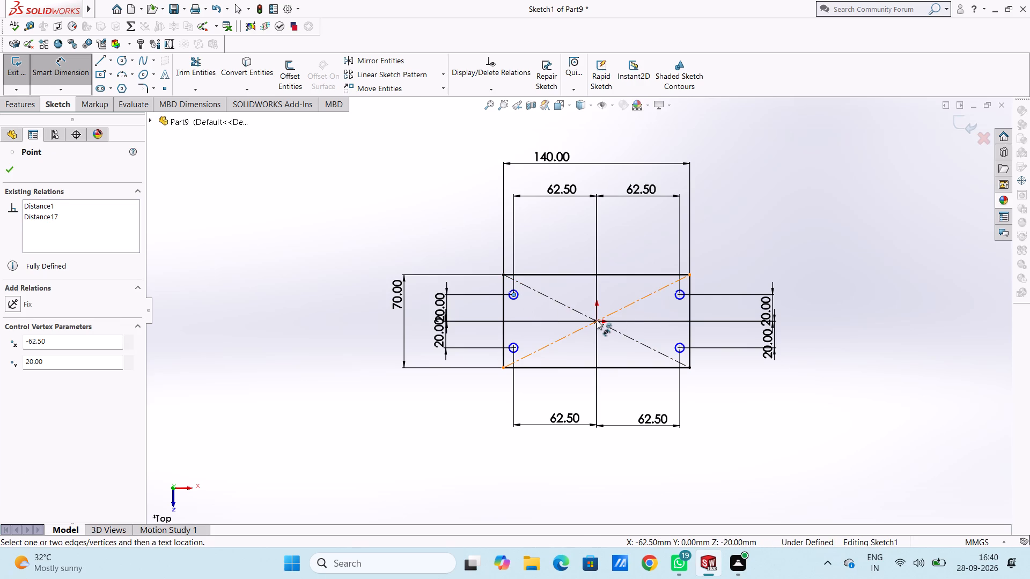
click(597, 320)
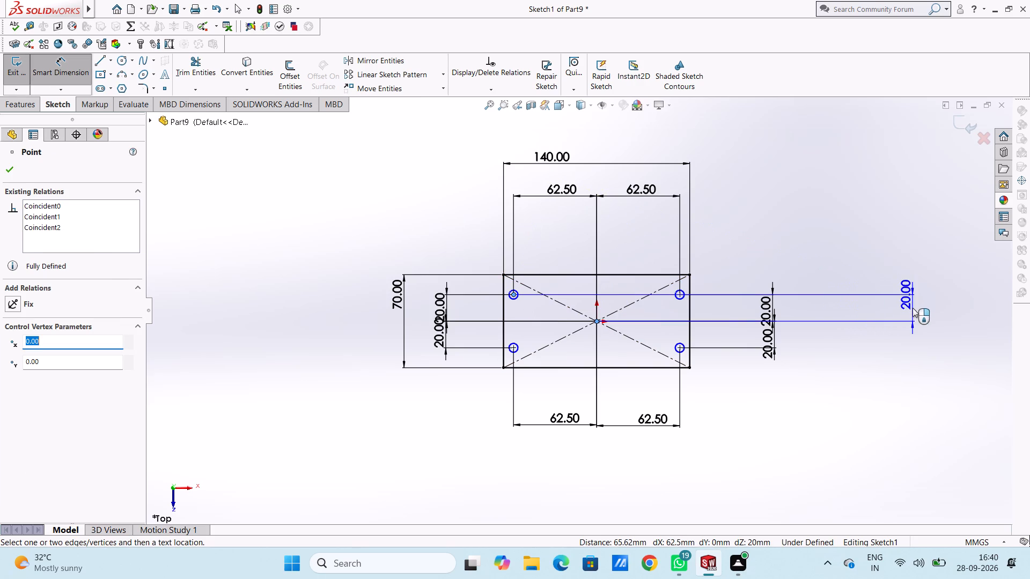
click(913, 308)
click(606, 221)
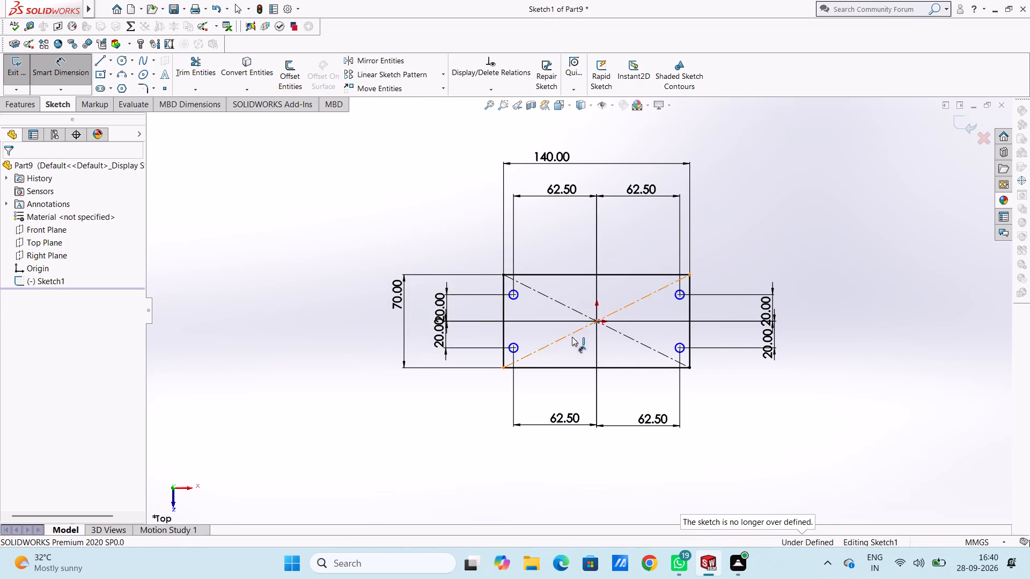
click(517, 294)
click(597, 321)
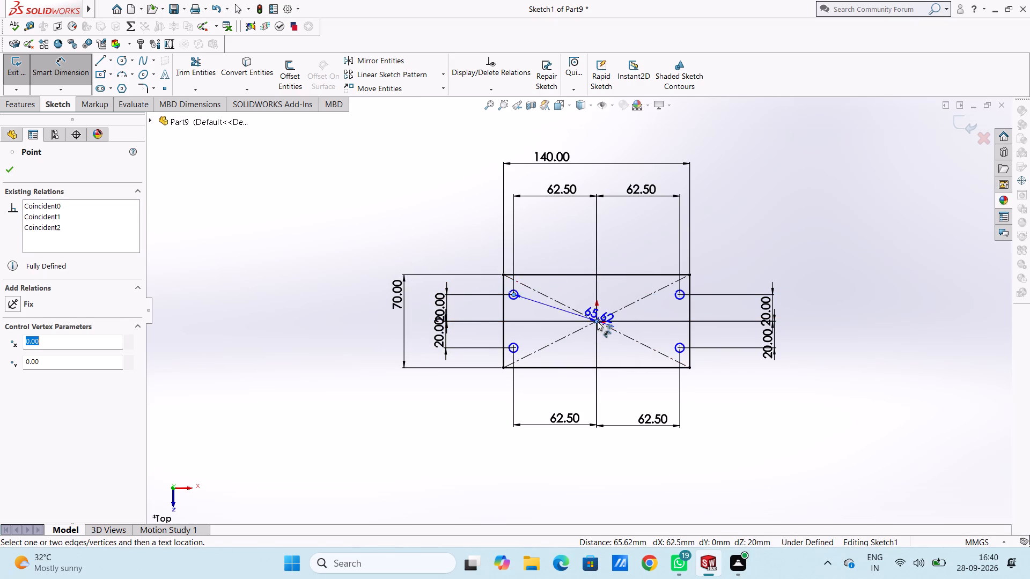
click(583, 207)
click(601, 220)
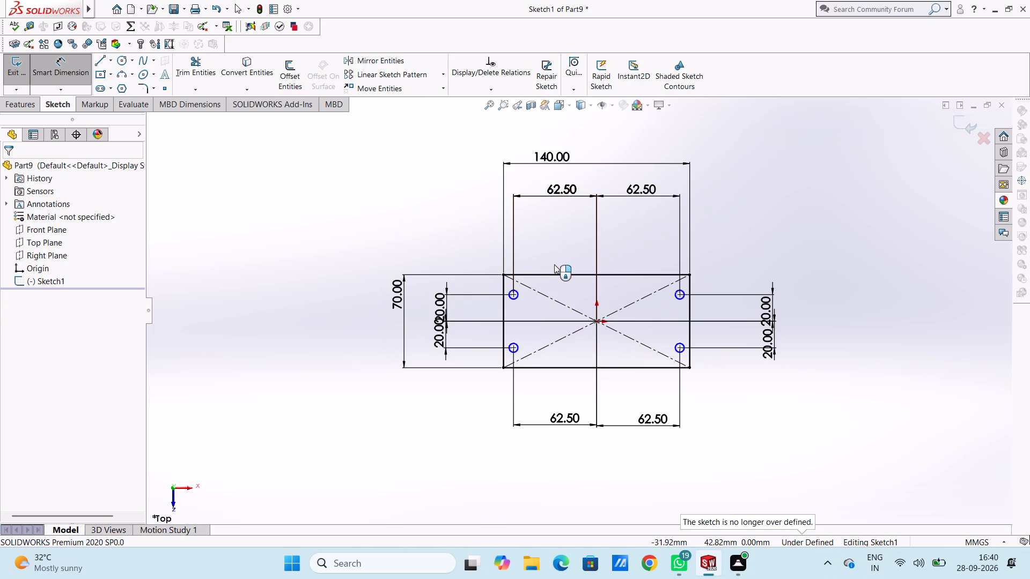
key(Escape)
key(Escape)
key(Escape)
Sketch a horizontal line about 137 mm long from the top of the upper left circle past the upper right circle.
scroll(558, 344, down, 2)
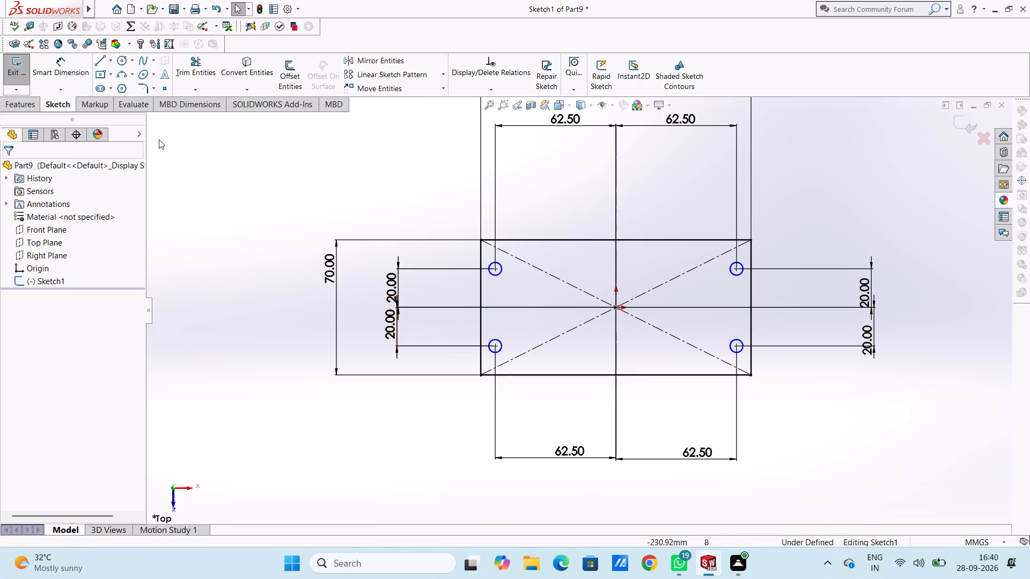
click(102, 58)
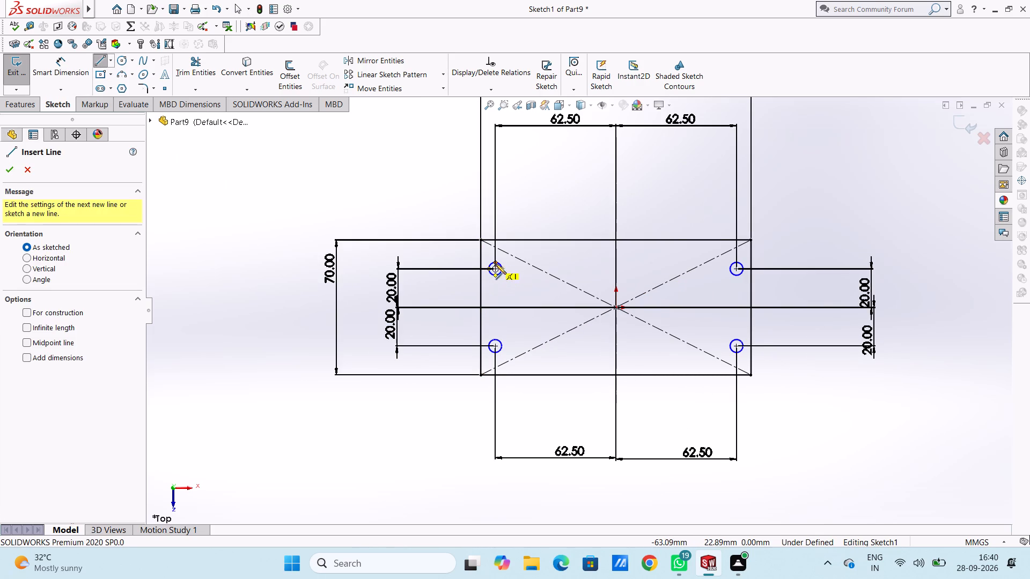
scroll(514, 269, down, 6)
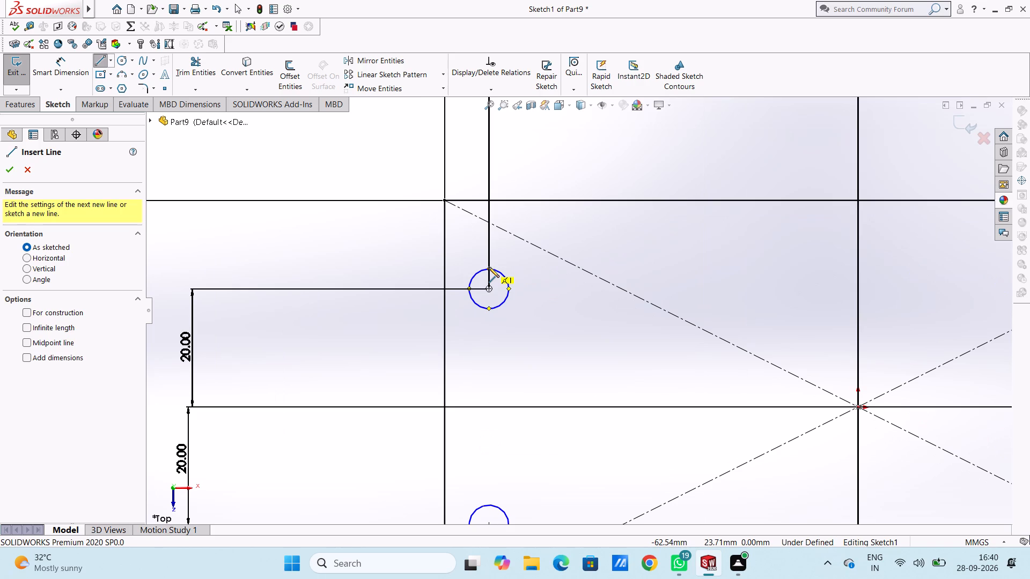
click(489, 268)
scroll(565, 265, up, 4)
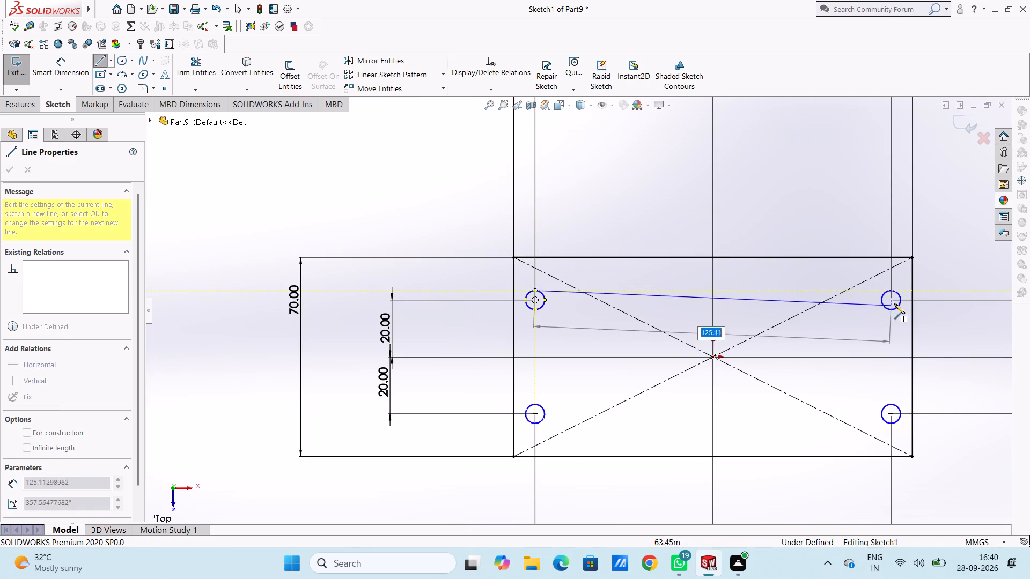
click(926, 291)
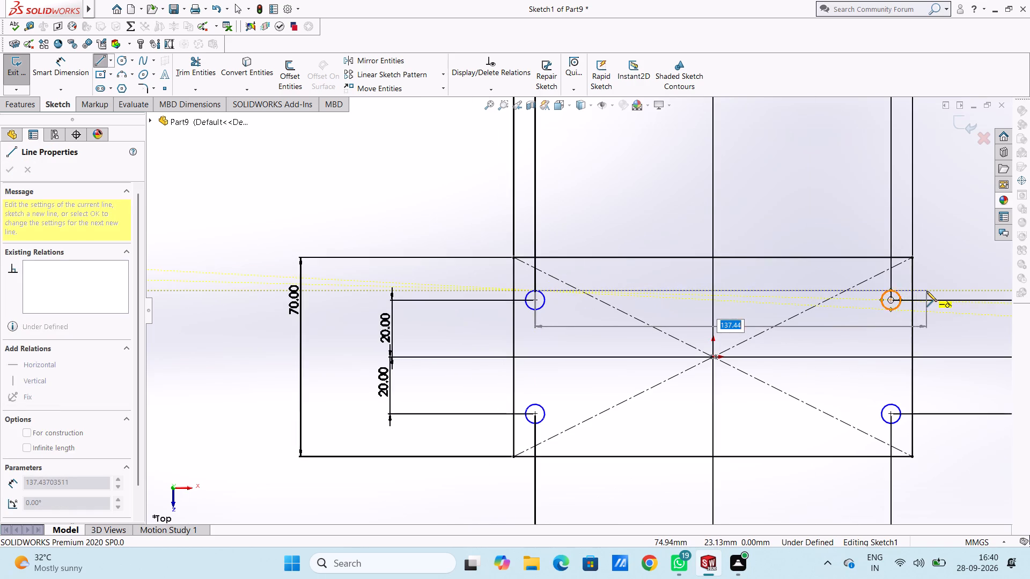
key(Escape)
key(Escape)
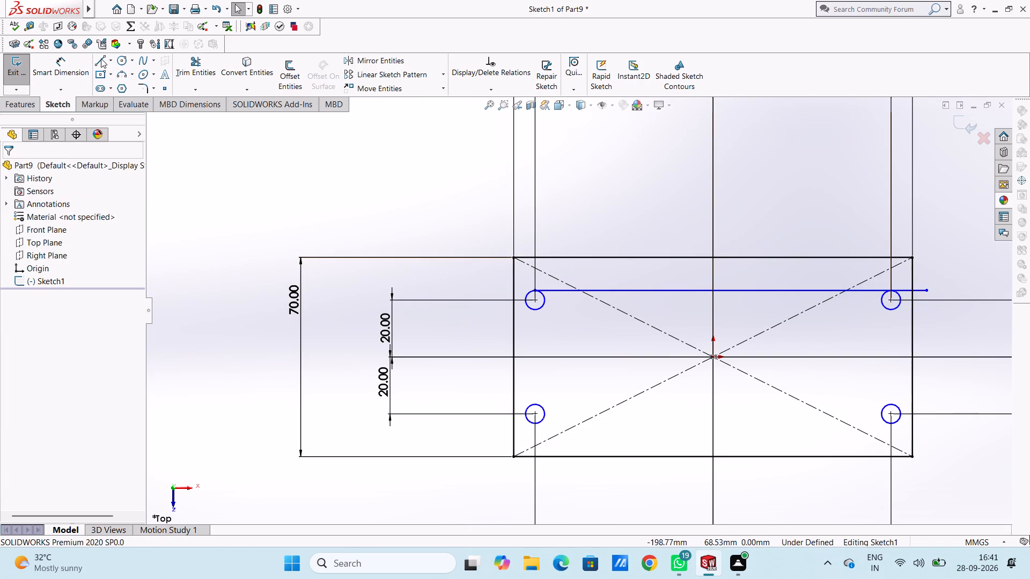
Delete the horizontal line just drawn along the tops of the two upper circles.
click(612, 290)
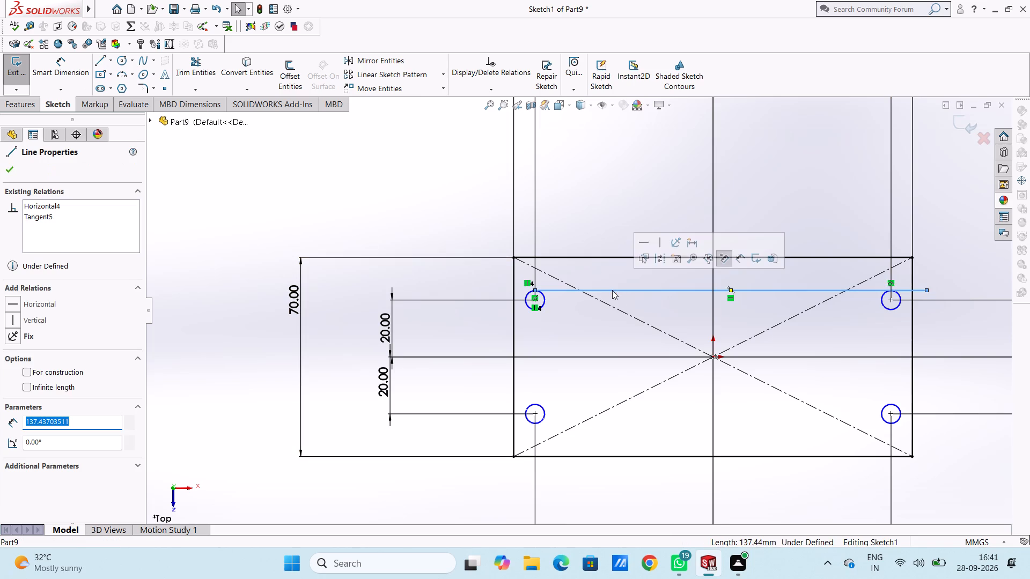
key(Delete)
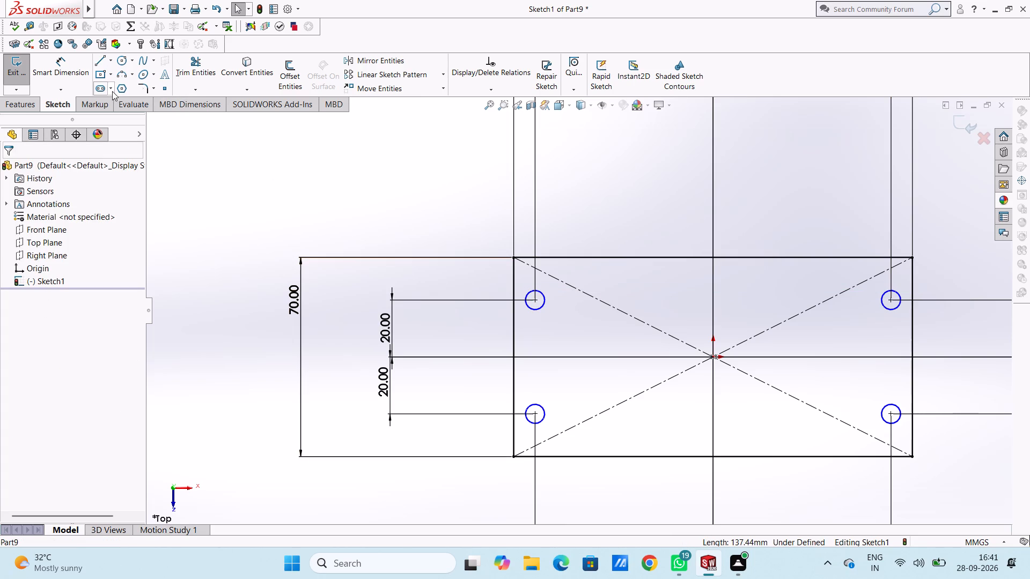
Sketch a horizontal line about 147 mm long, tangent to the tops of the upper circles and overhanging both rectangle sides.
click(98, 61)
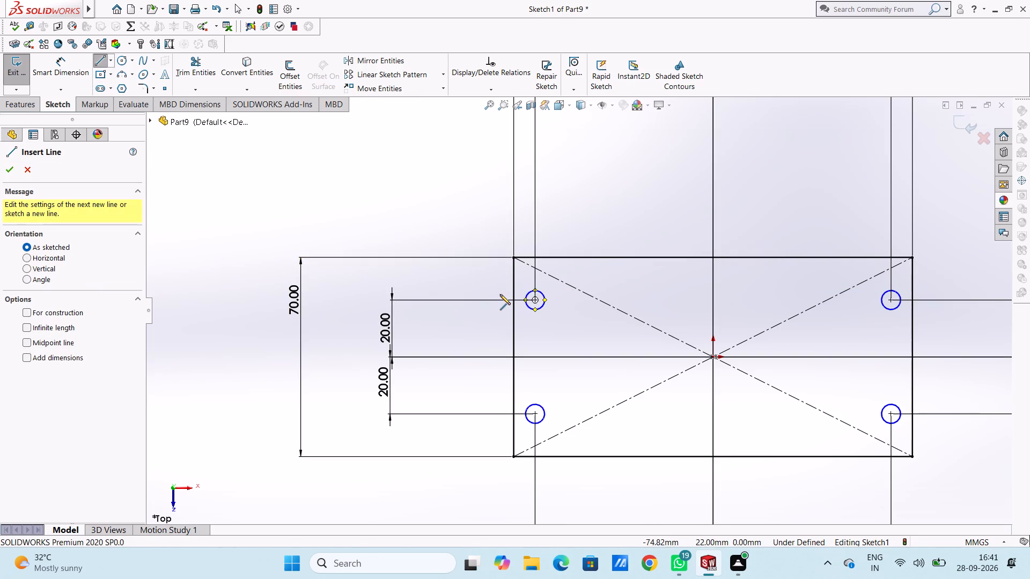
click(505, 292)
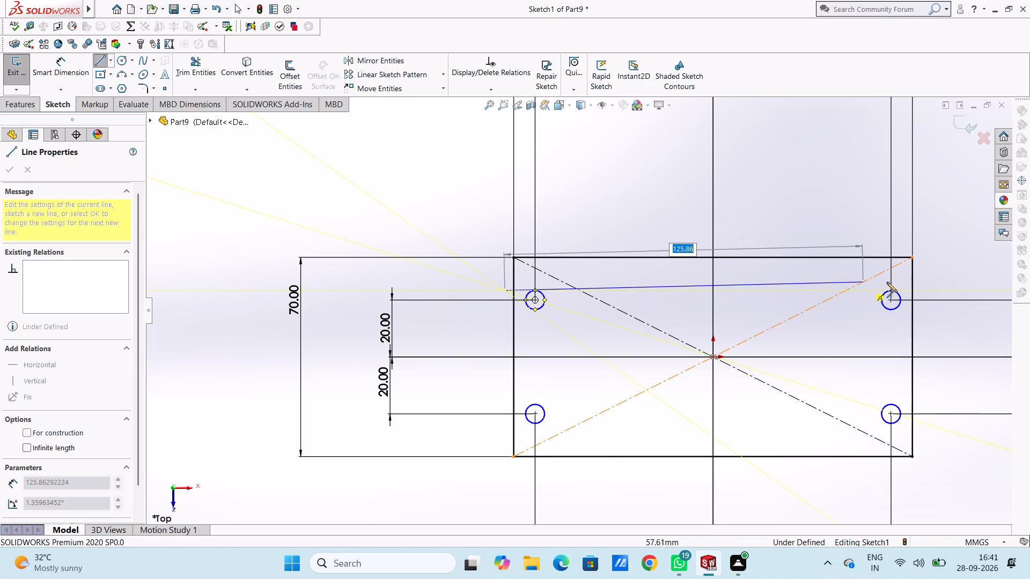
click(922, 290)
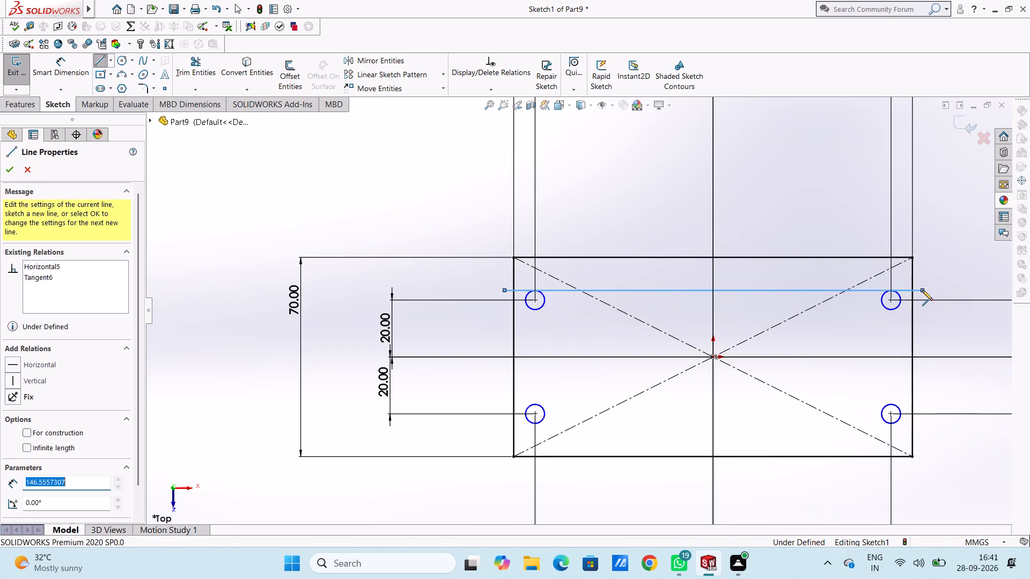
key(Escape)
key(Escape)
Sketch a matching horizontal line about 147 mm long along the bottoms of the two upper circles, overhanging both rectangle sides.
scroll(762, 388, up, 3)
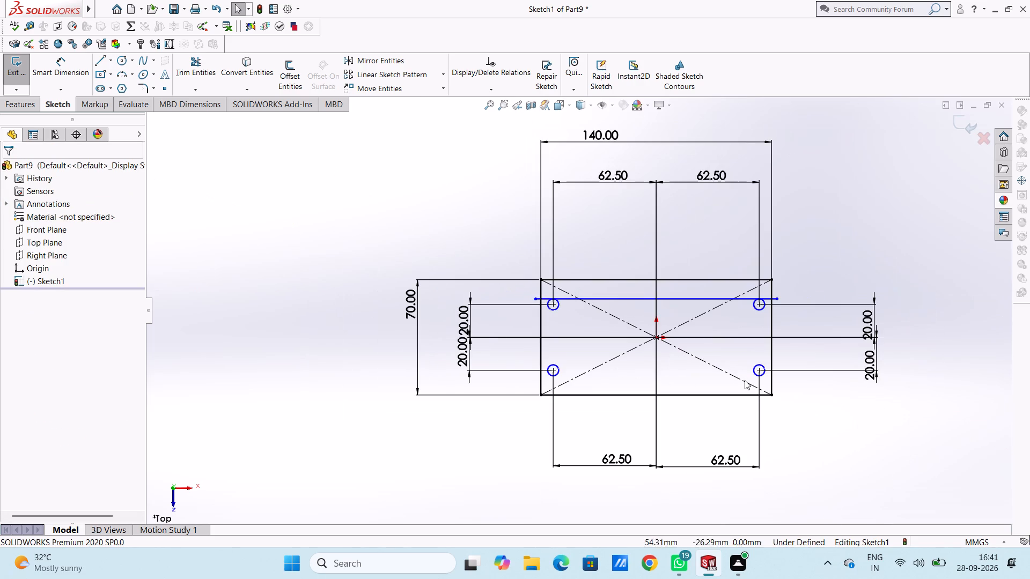
scroll(733, 297, down, 3)
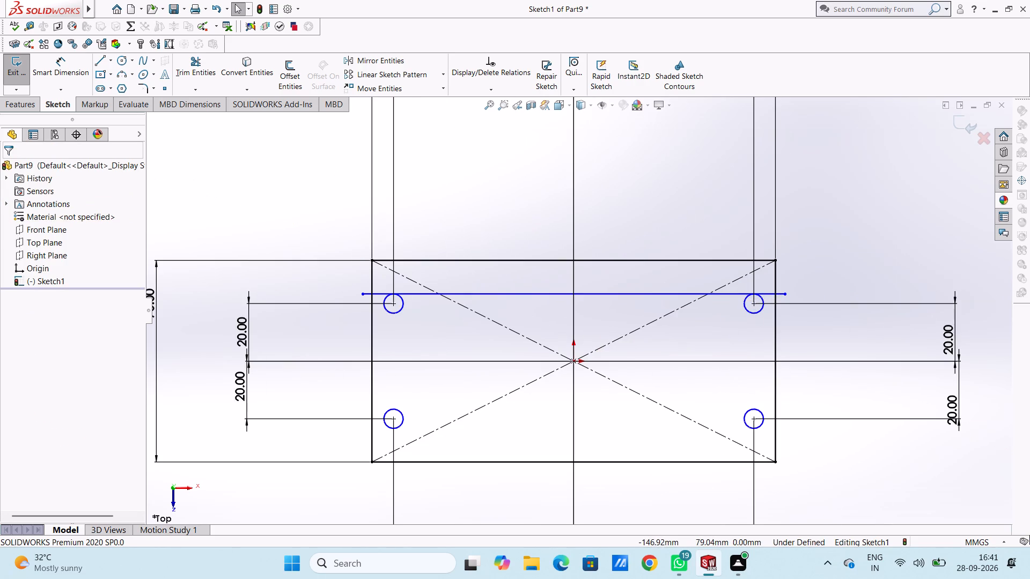
click(100, 58)
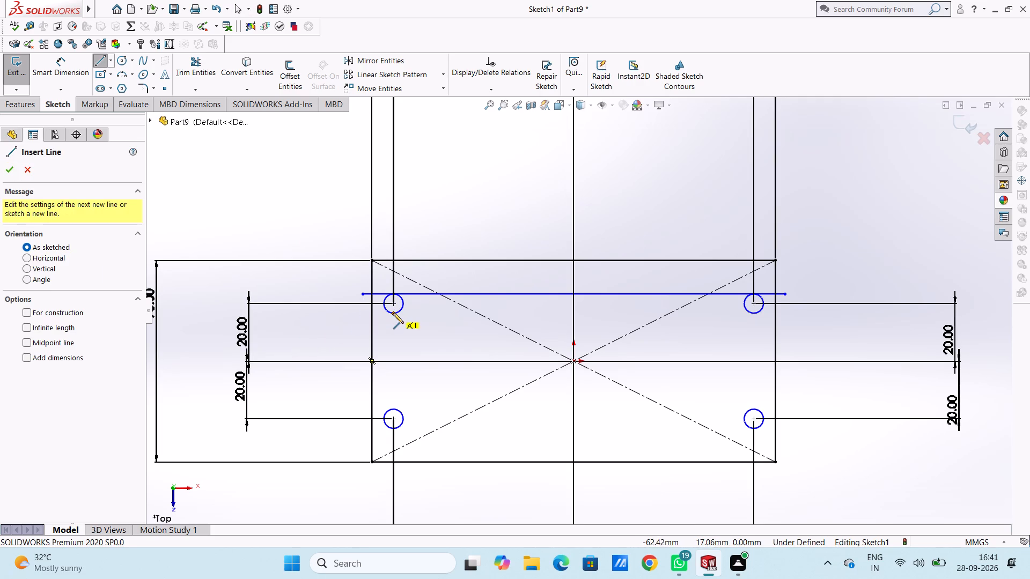
click(362, 315)
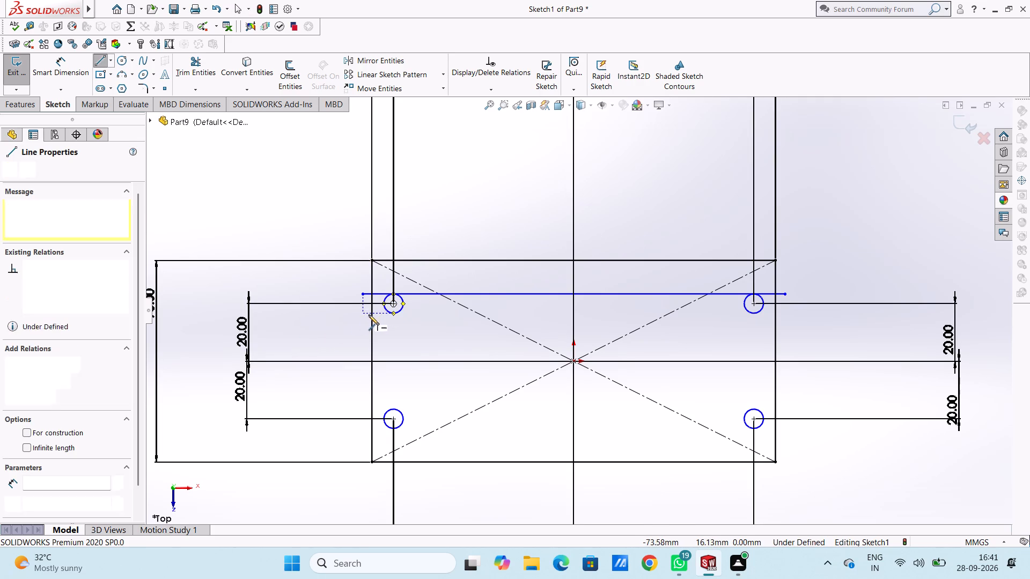
click(784, 313)
key(Escape)
key(Escape)
Sketch a horizontal line about 147 mm long along the tops of the two lower circles, overhanging both rectangle sides.
scroll(690, 410, up, 2)
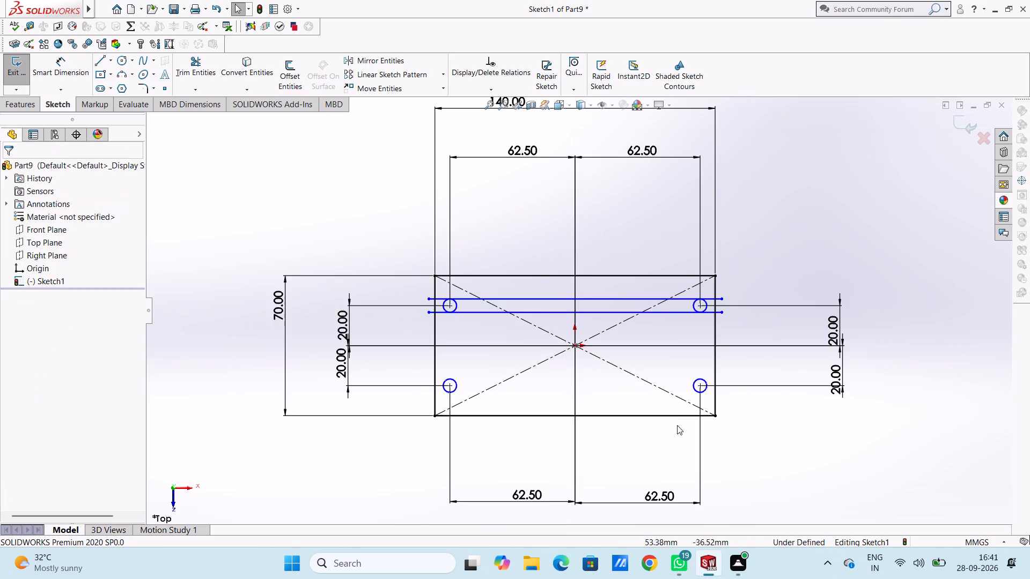
scroll(651, 440, down, 3)
click(101, 64)
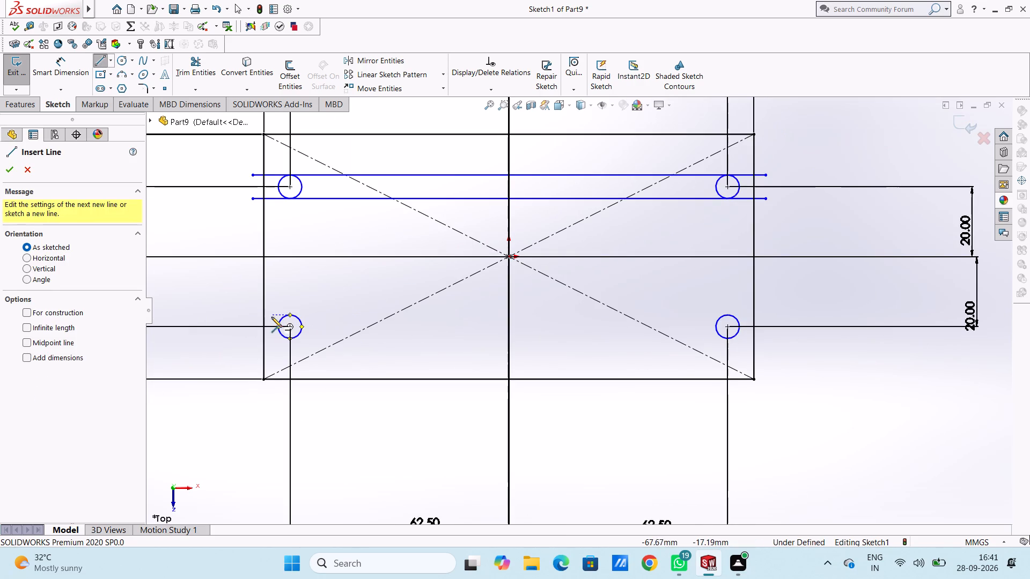
click(254, 316)
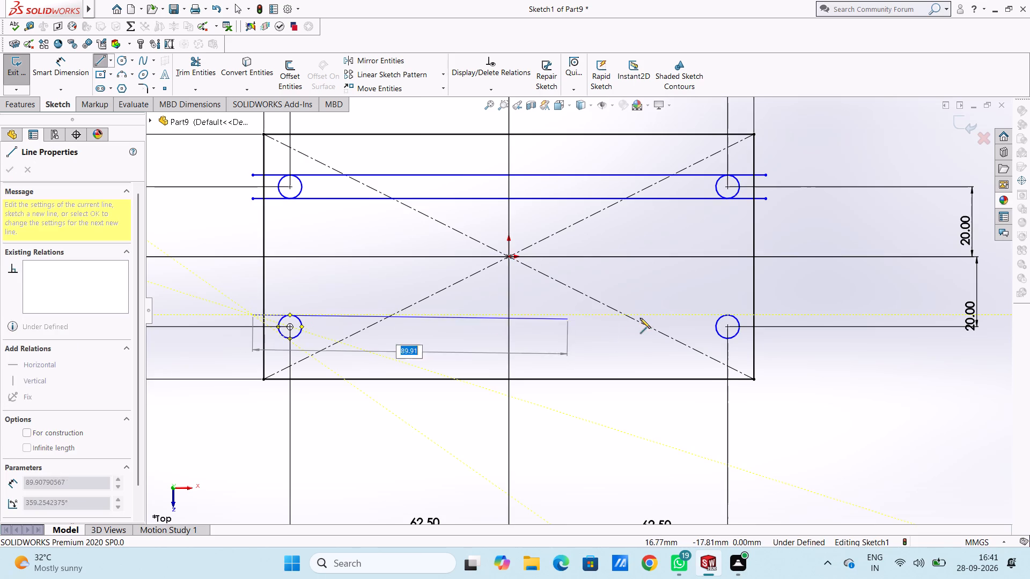
click(766, 315)
key(Escape)
key(Escape)
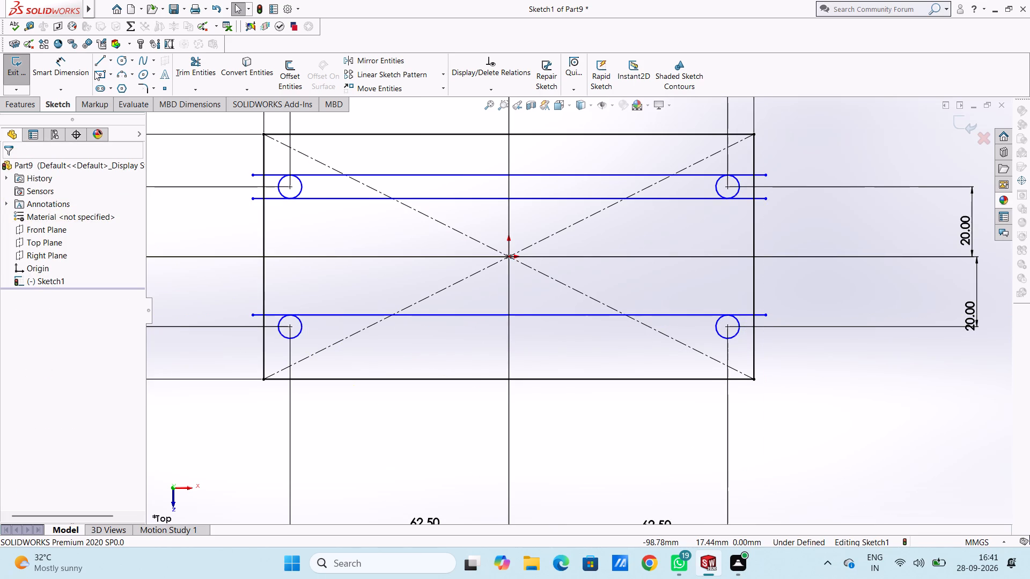
Sketch a horizontal line about 147 mm long along the bottoms of the two lower circles, overhanging both rectangle sides.
click(98, 64)
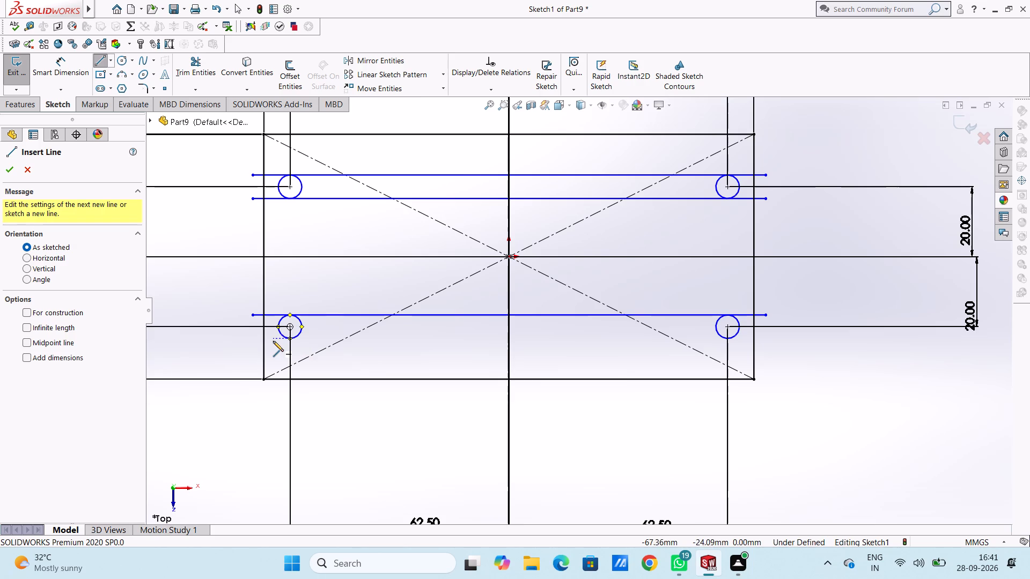
click(253, 340)
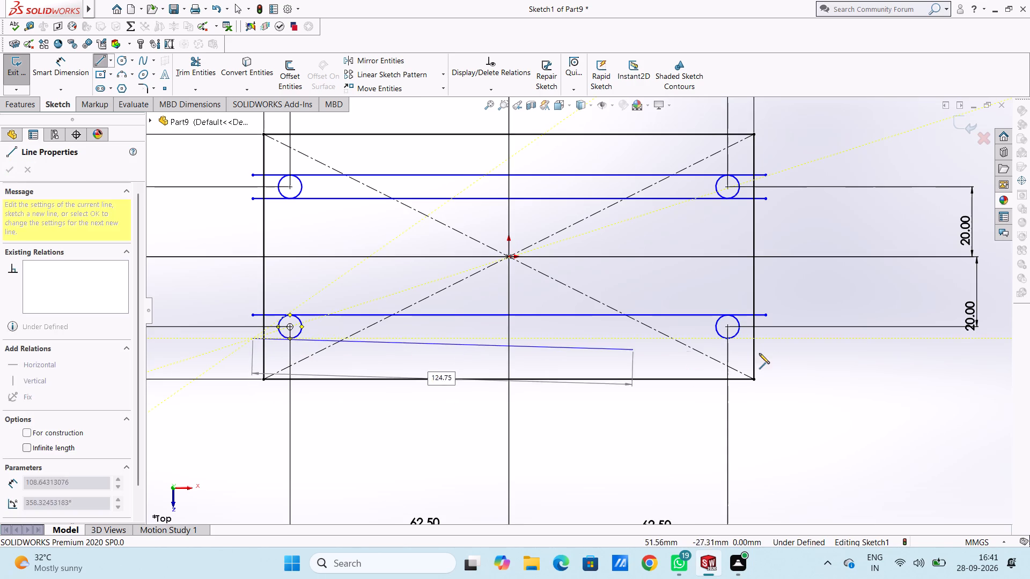
click(766, 340)
key(Escape)
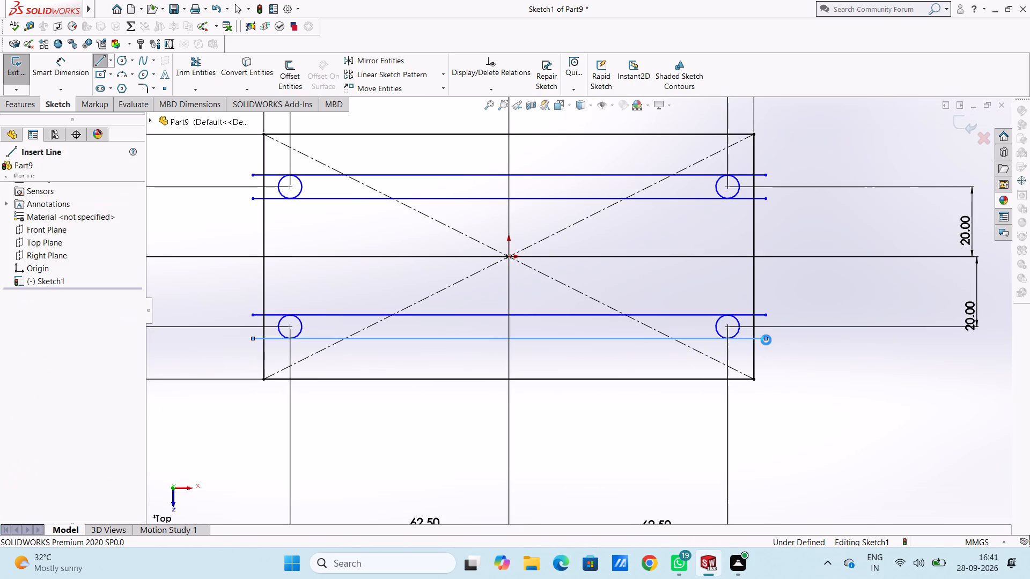
key(Escape)
Trim the uppermost horizontal line's overhang beyond the rectangle's left edge, using Trim to closest.
scroll(766, 340, up, 3)
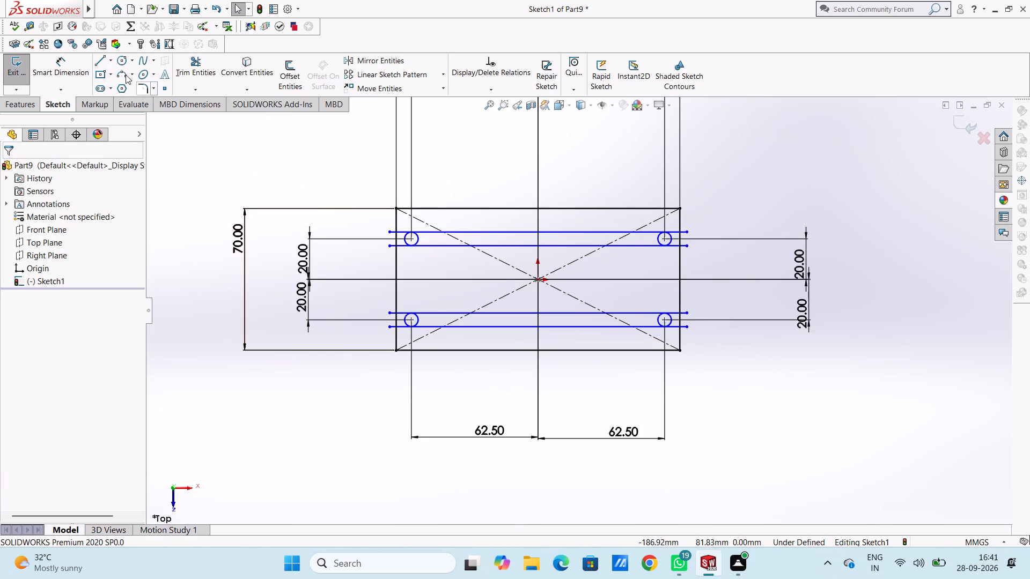
click(193, 68)
scroll(400, 248, down, 4)
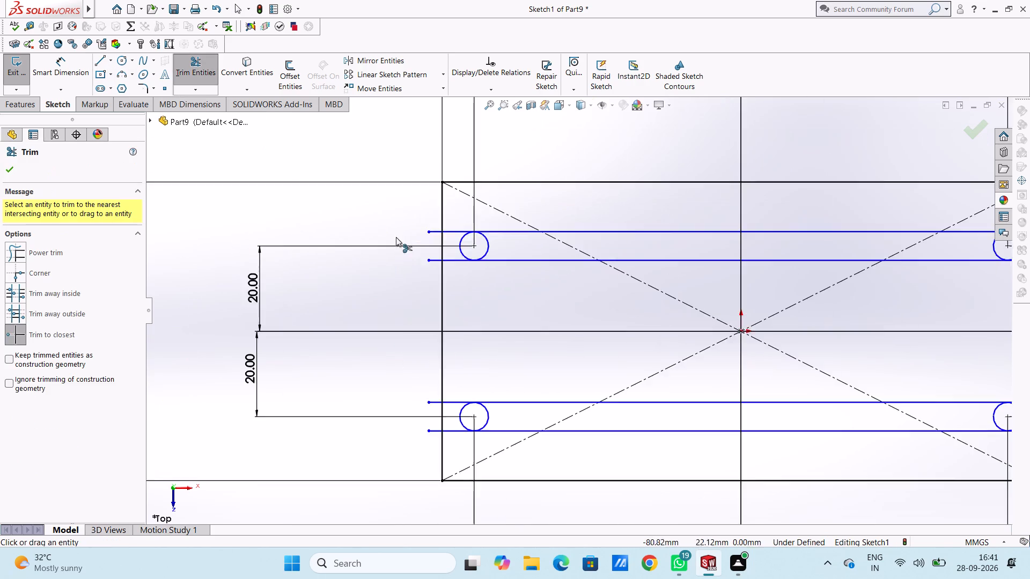
click(432, 232)
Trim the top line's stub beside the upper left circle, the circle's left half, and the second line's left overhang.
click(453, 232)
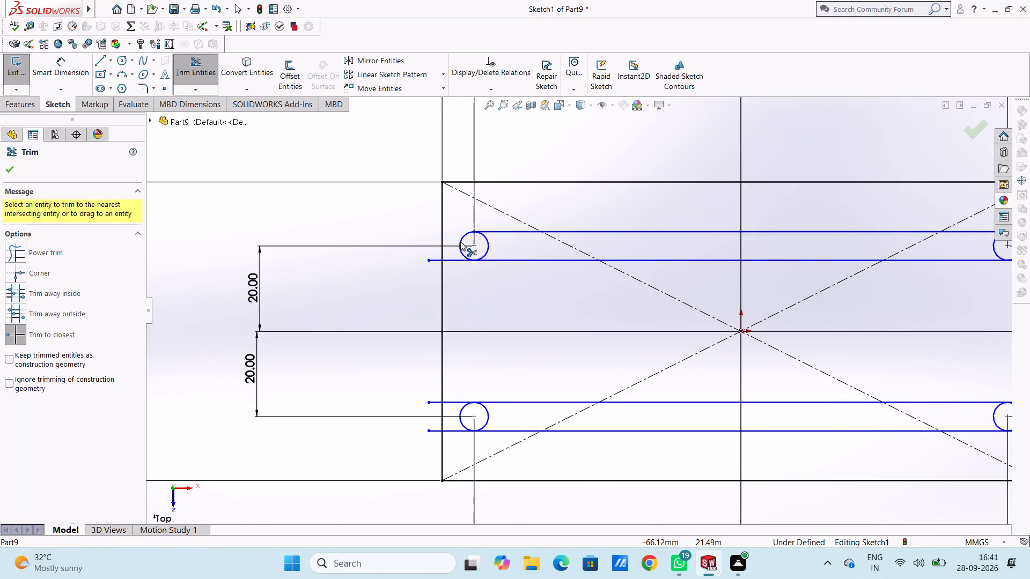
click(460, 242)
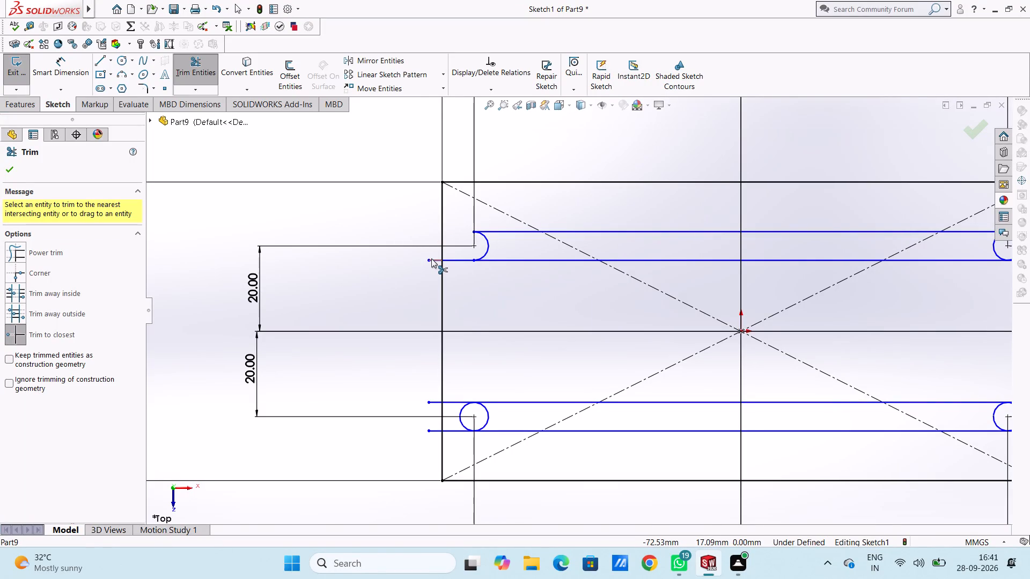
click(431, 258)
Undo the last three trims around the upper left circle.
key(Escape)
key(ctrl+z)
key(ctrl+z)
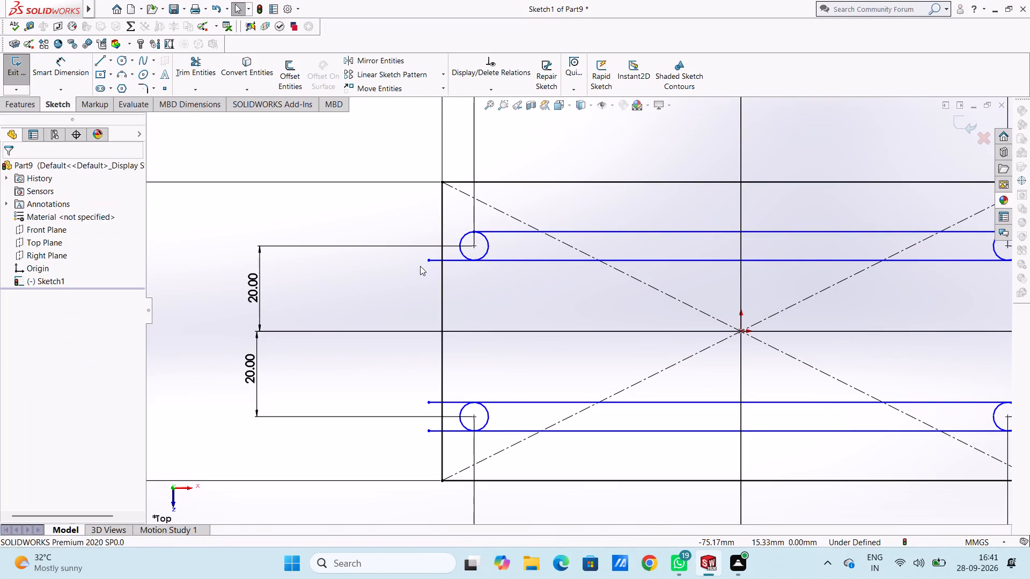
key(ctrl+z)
Open the upper left slot by trimming the second line's left overhang, the circle's left half and the rectangle edge between the lines.
click(297, 189)
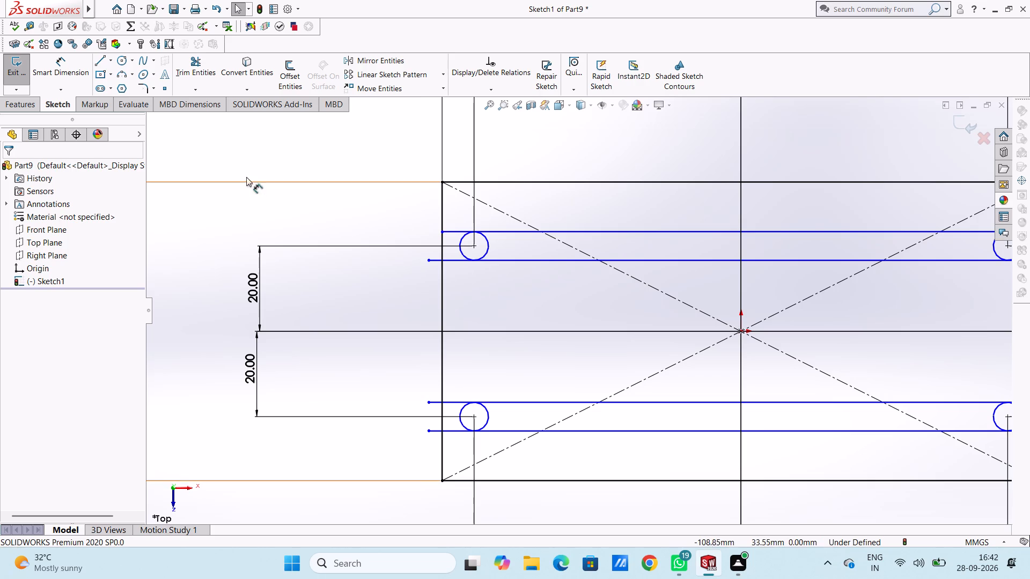
click(189, 68)
click(433, 260)
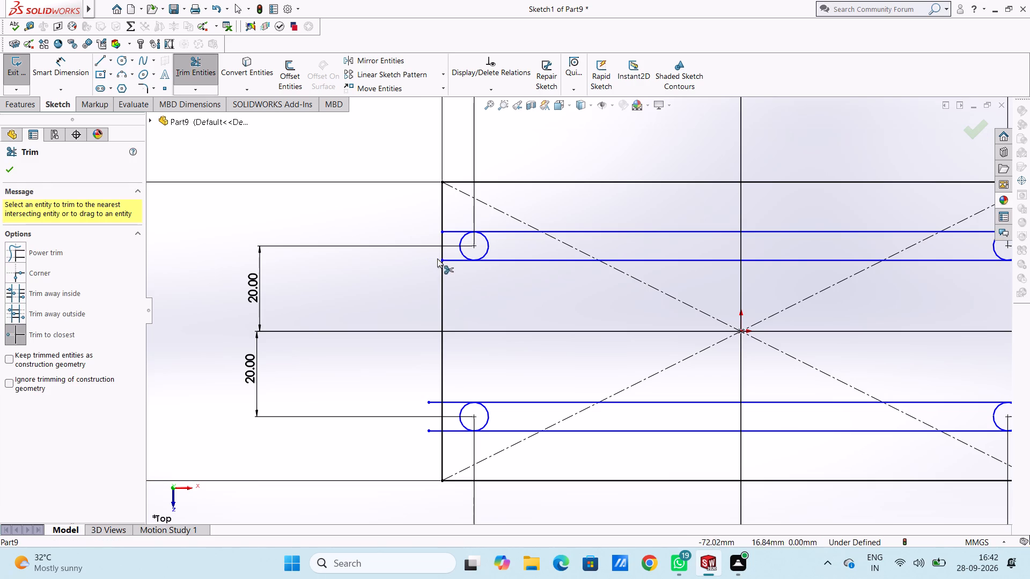
click(462, 243)
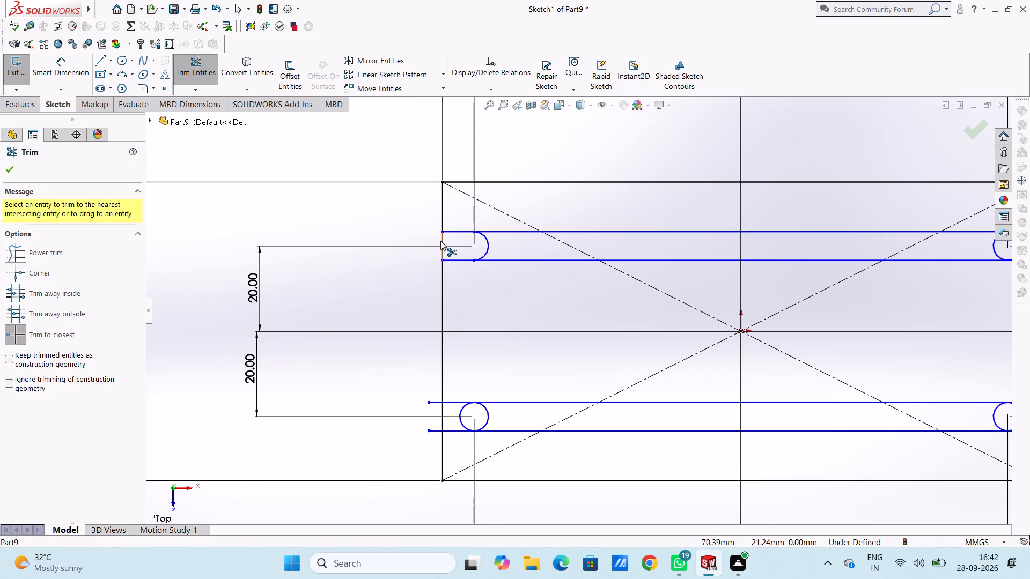
click(440, 241)
Trim away both upper horizontal lines between the upper left and upper right circles.
scroll(449, 243, up, 4)
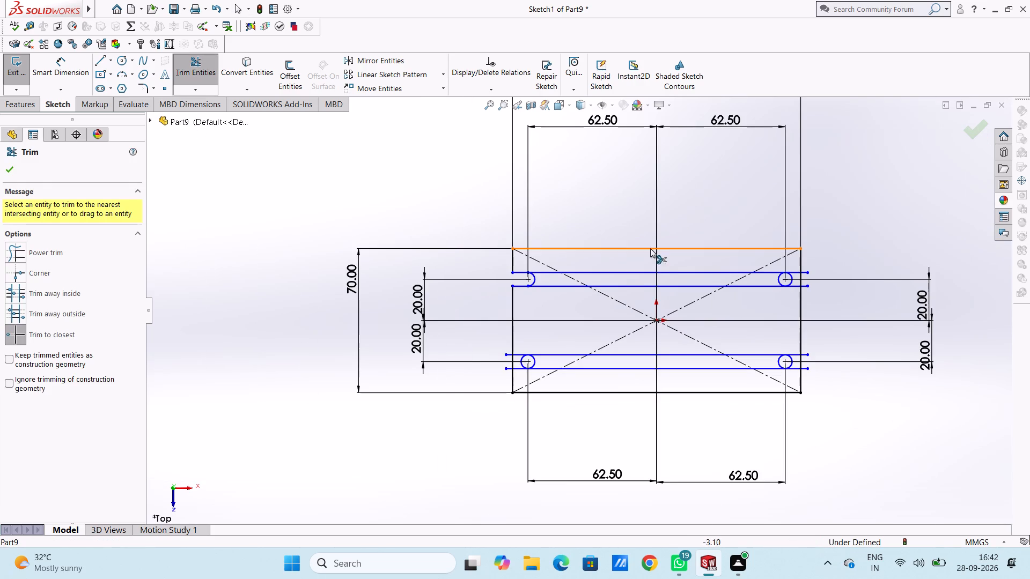
click(613, 272)
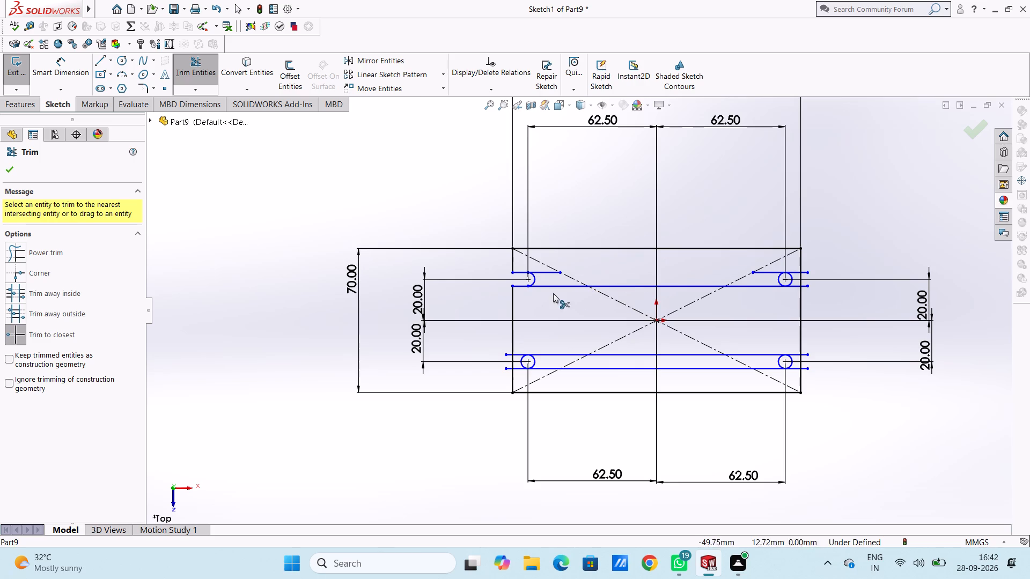
click(546, 273)
click(546, 287)
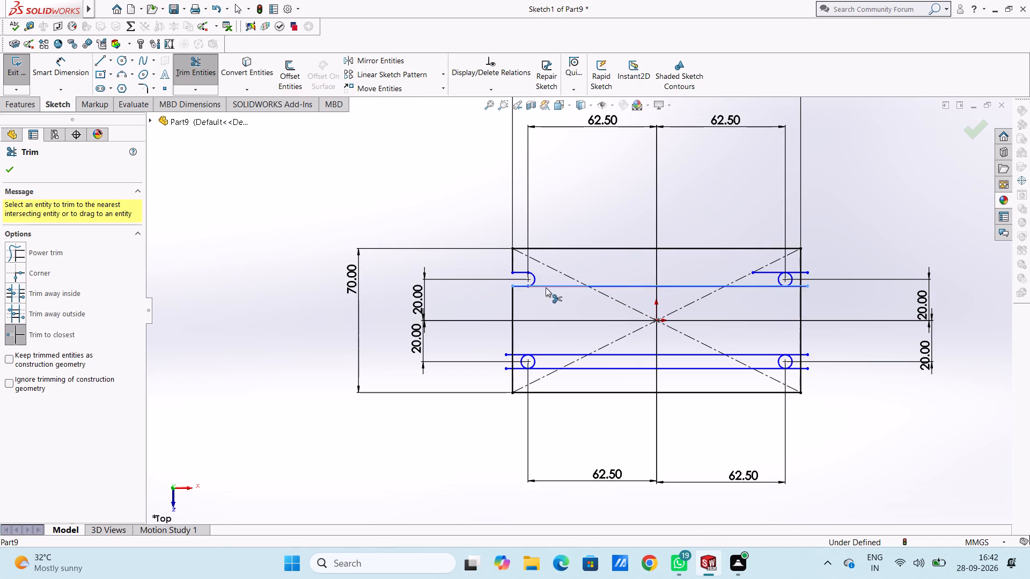
click(607, 289)
scroll(768, 298, down, 5)
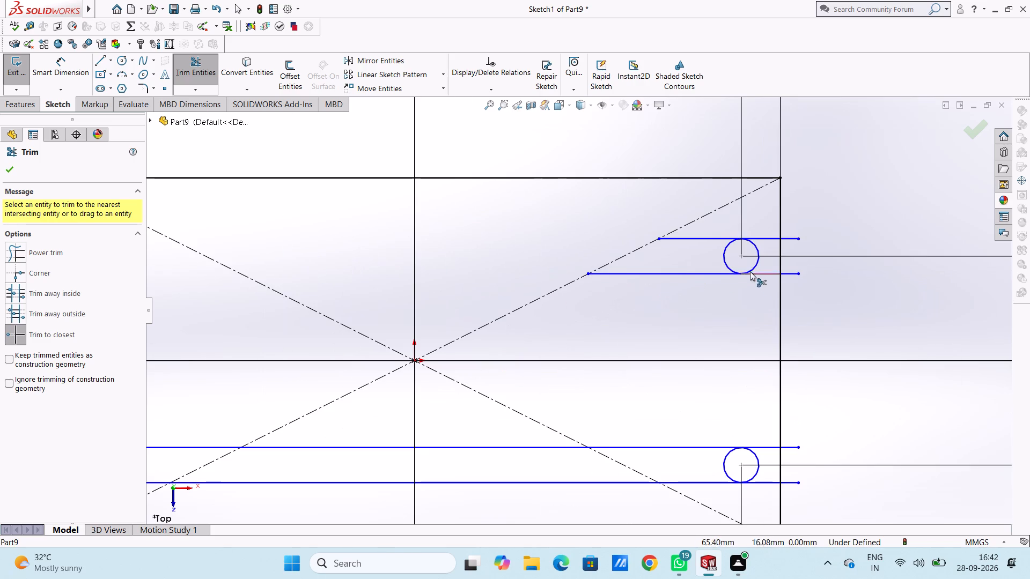
click(687, 237)
click(678, 273)
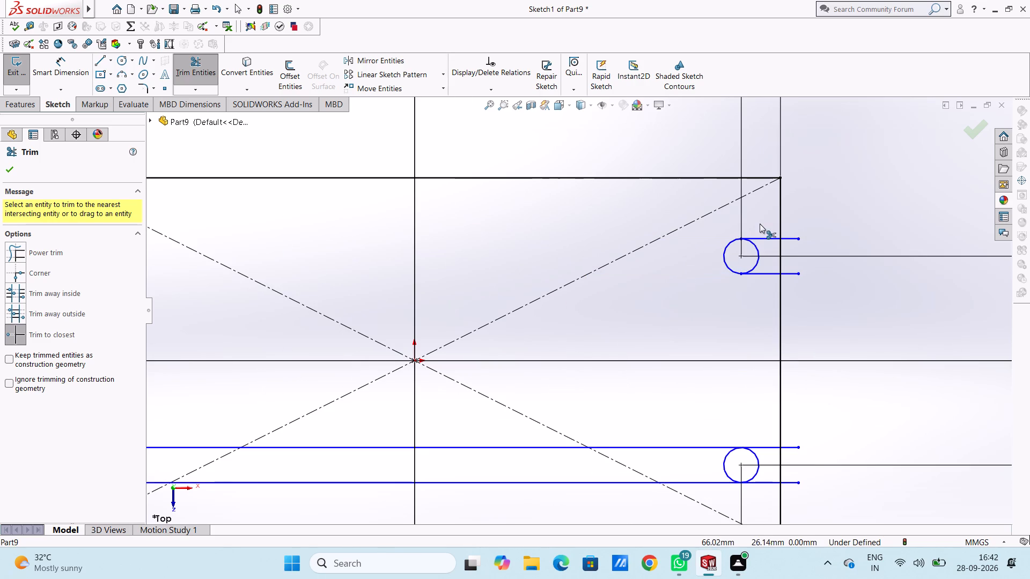
Open the upper right slot by trimming both line overhangs, the rectangle edge between the lines and the circle's right half.
click(791, 238)
click(791, 276)
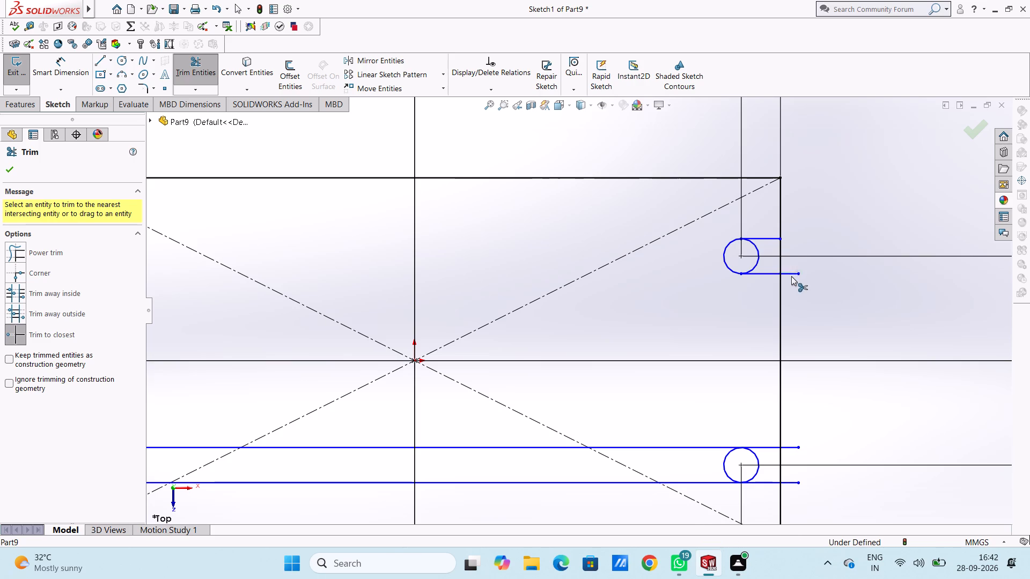
click(778, 248)
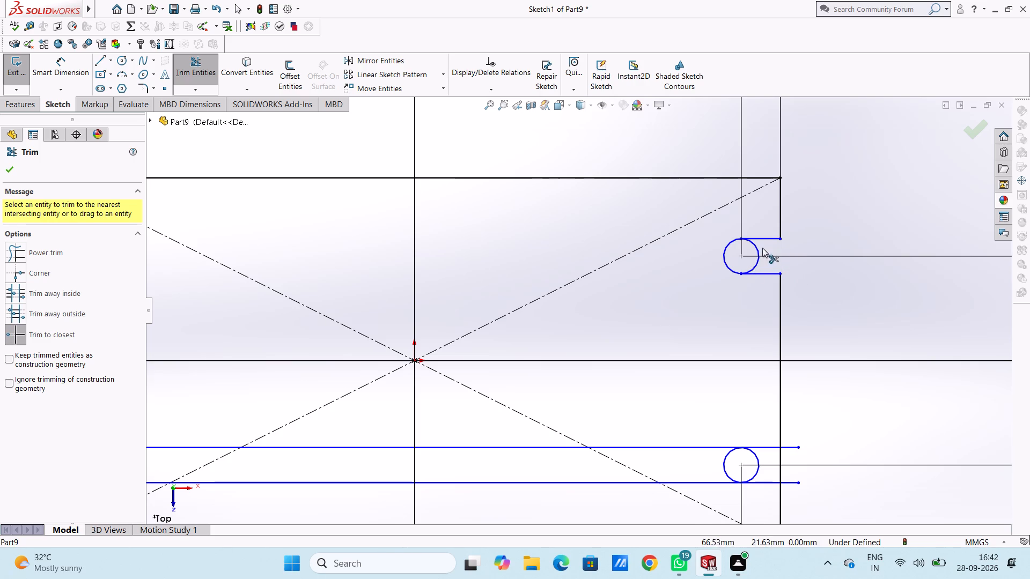
click(757, 253)
Open the lower left slot by trimming both line overhangs, the rectangle edge between the lines and the circle's left half.
scroll(746, 274, up, 6)
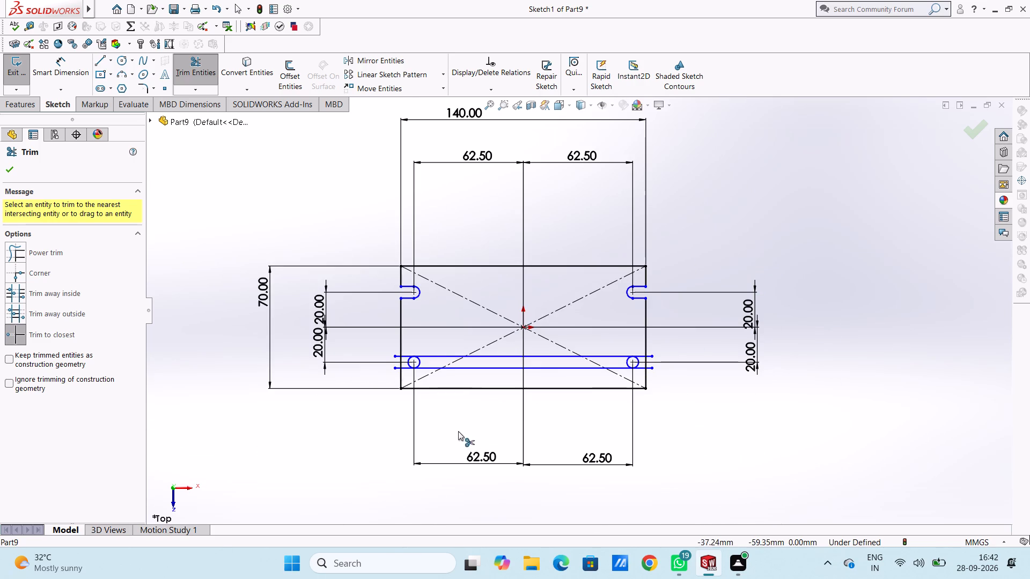
scroll(431, 389, down, 3)
scroll(435, 326, down, 4)
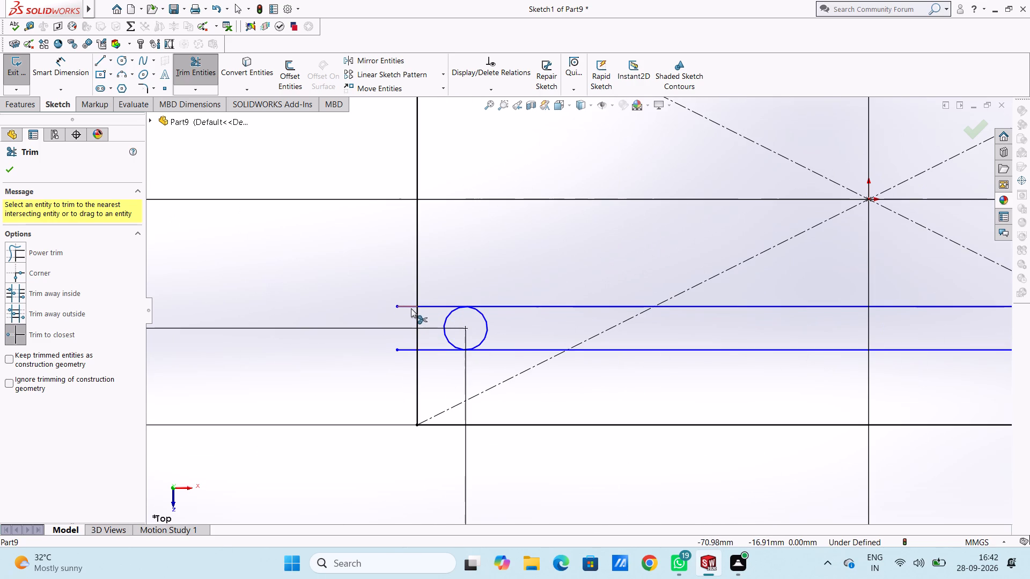
click(411, 308)
click(416, 325)
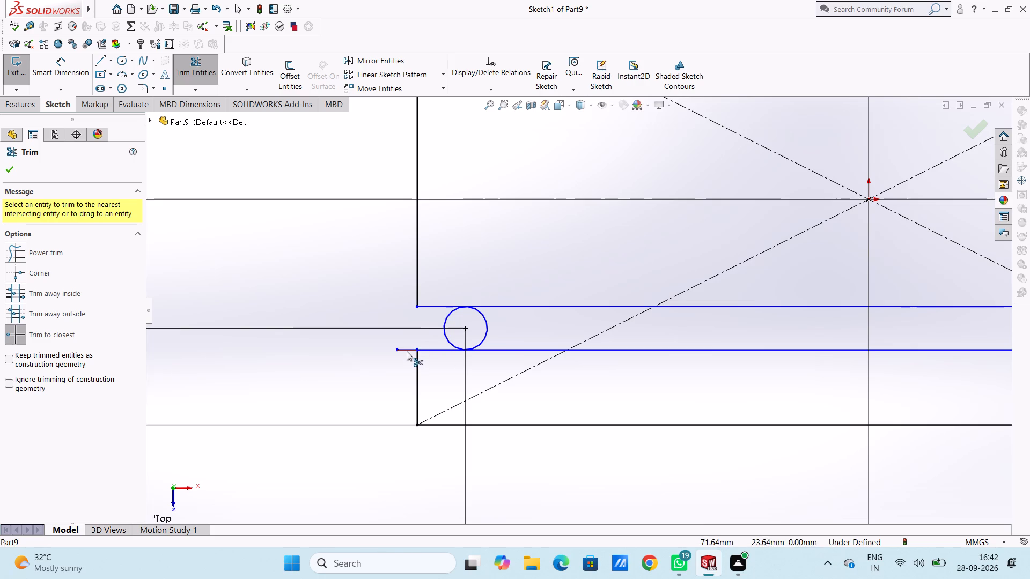
click(407, 351)
click(445, 324)
Open the lower right slot by trimming both line overhangs, the rectangle edge between the lines and the circle's right half.
scroll(533, 324, up, 5)
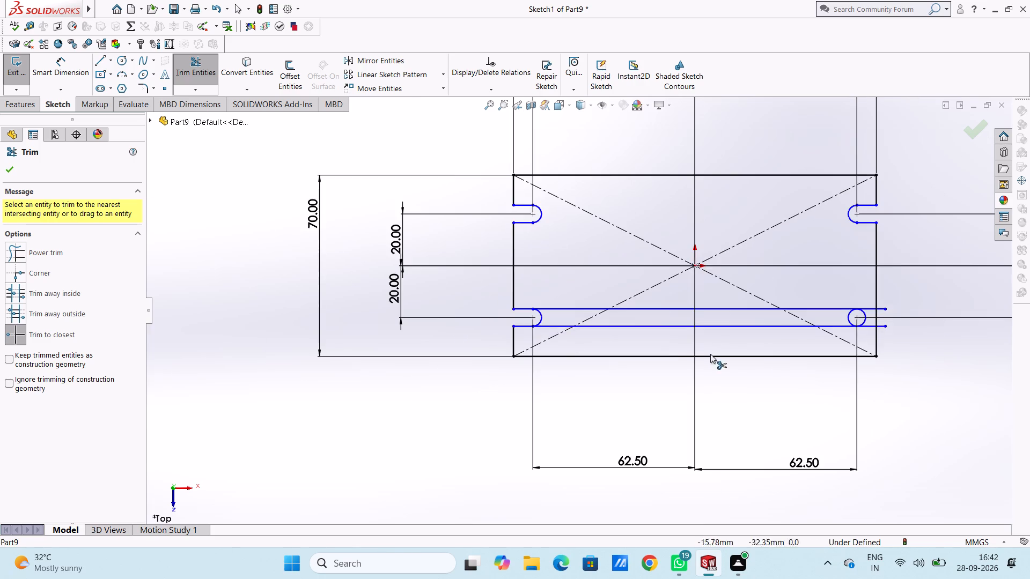
scroll(857, 319, down, 4)
click(829, 296)
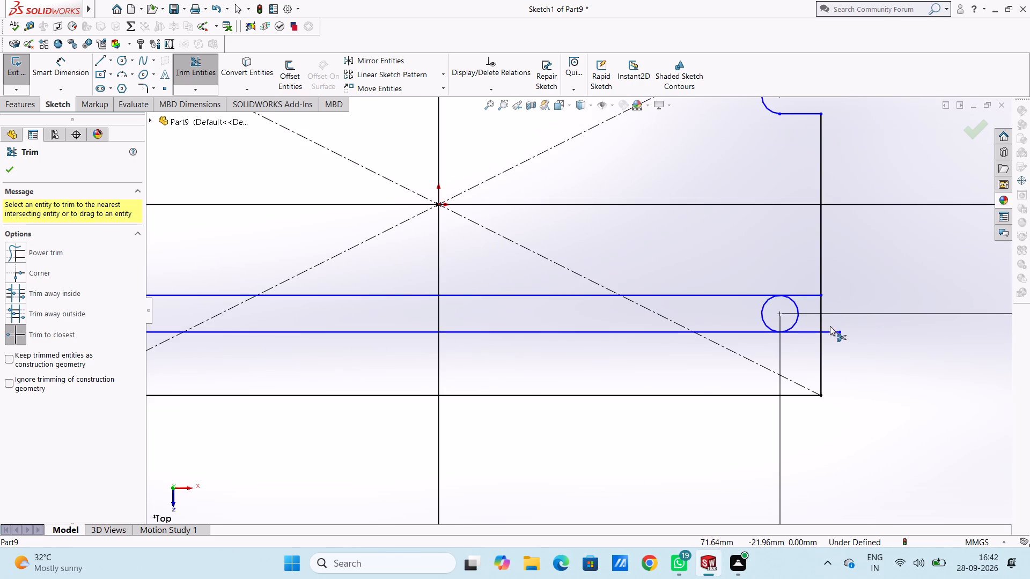
click(830, 330)
click(820, 313)
click(795, 311)
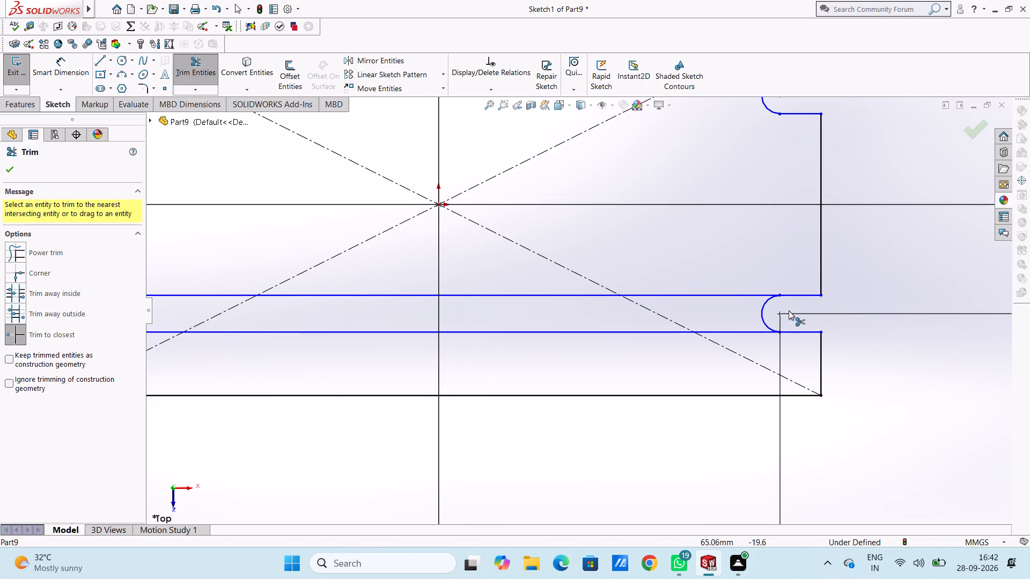
Trim away both lower horizontal lines between the lower left and lower right slots, and finish trimming.
click(734, 298)
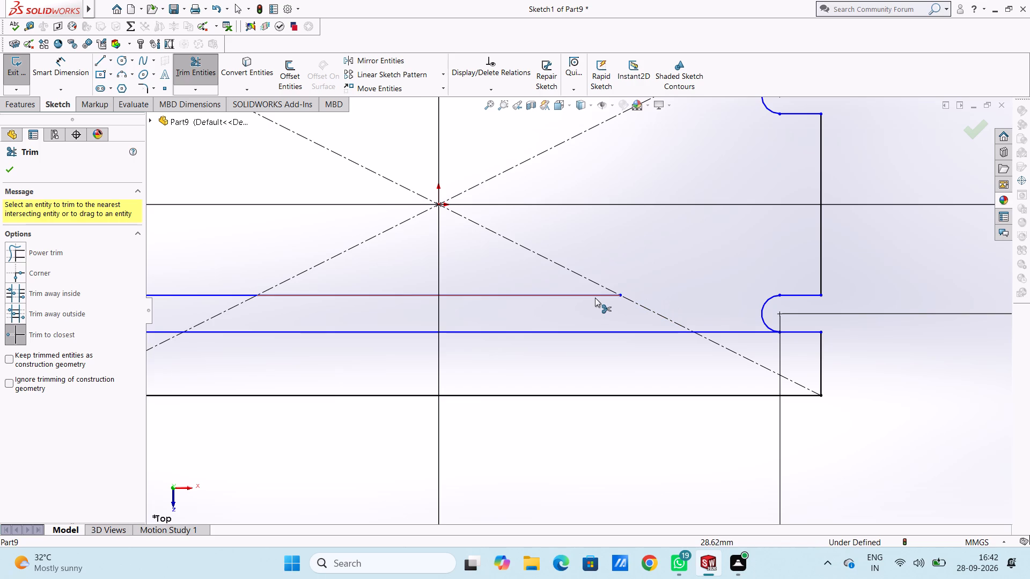
click(595, 298)
scroll(595, 298, up, 4)
click(401, 303)
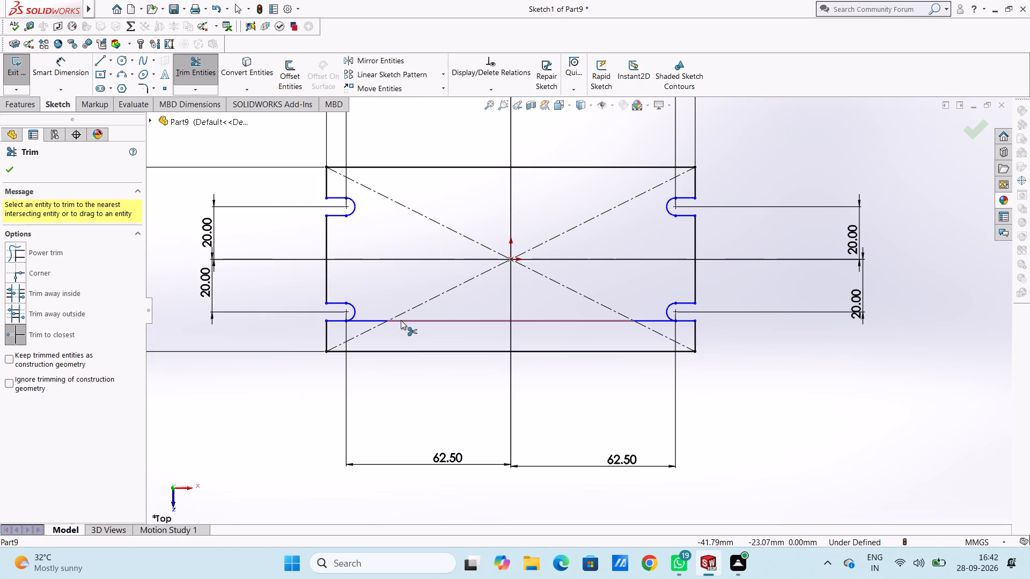
click(401, 321)
click(376, 320)
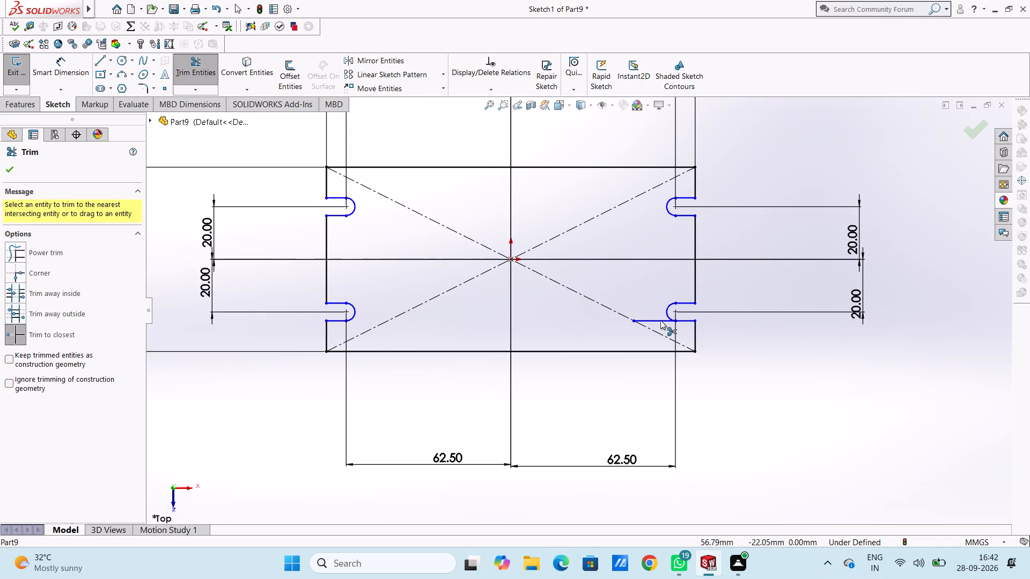
click(660, 321)
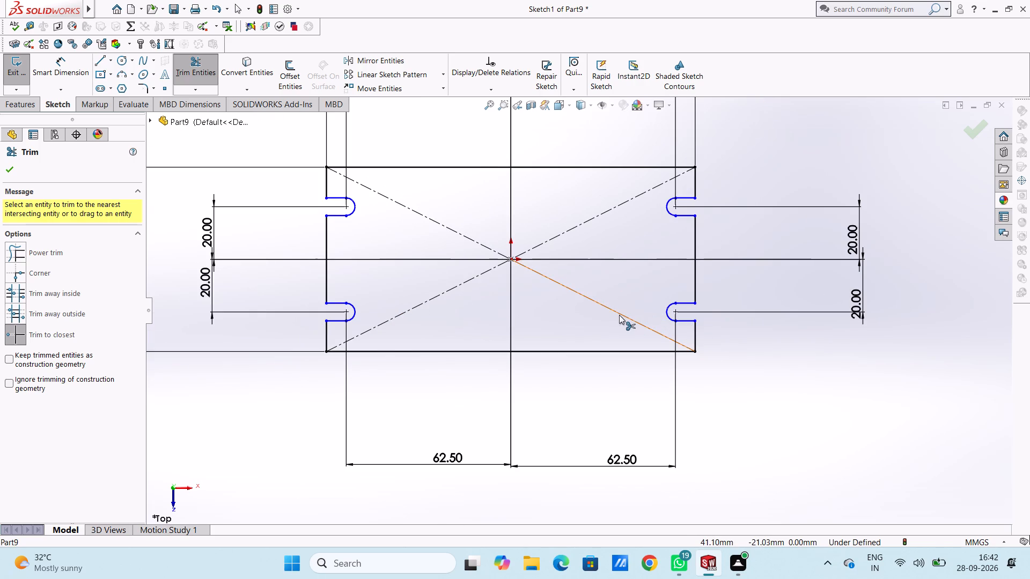
key(Escape)
key(Escape)
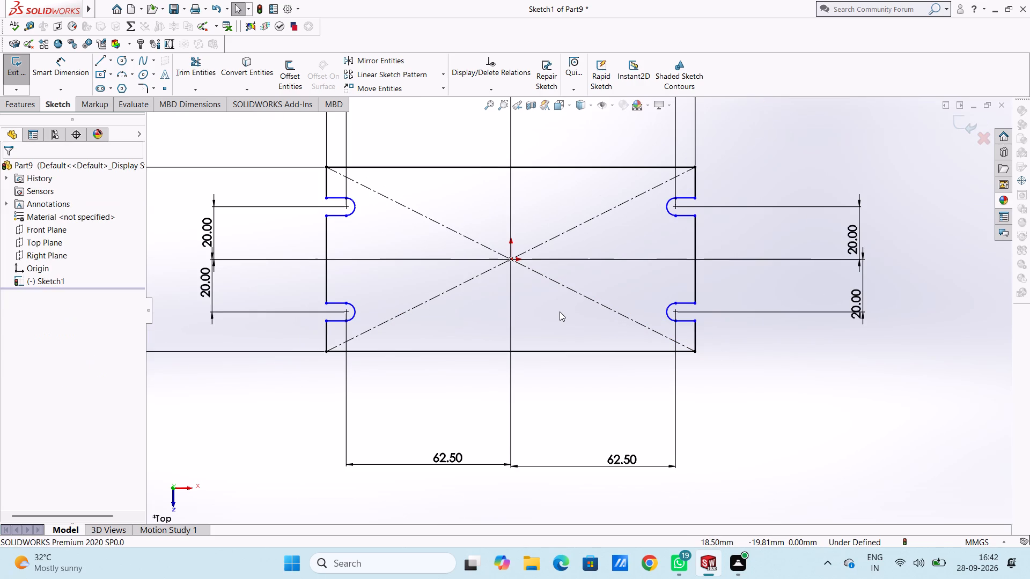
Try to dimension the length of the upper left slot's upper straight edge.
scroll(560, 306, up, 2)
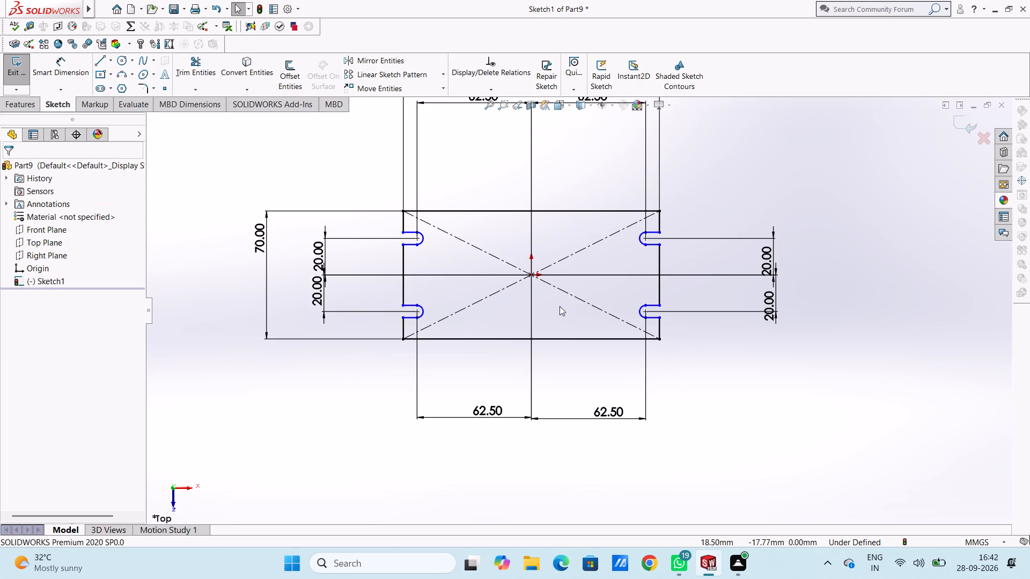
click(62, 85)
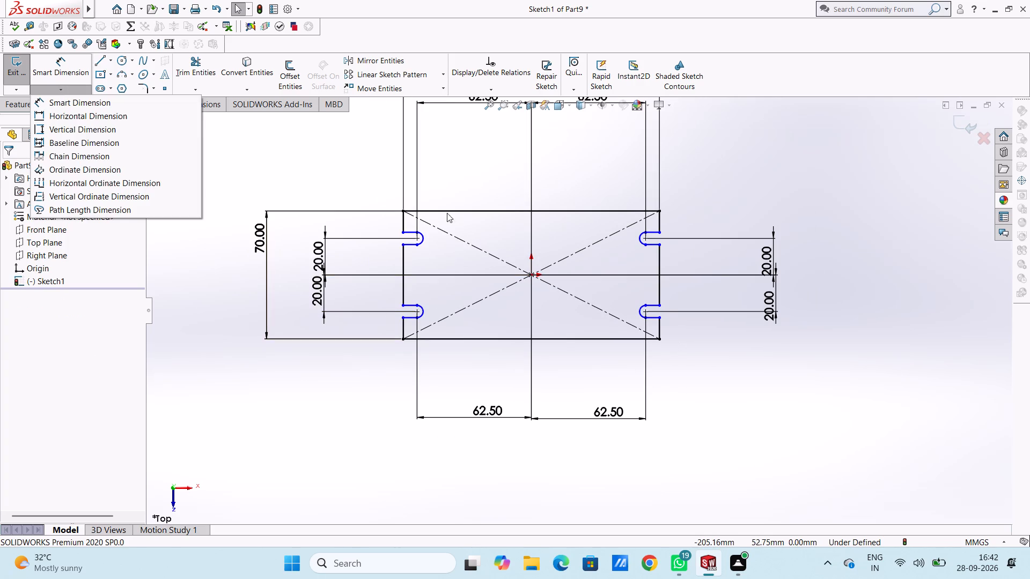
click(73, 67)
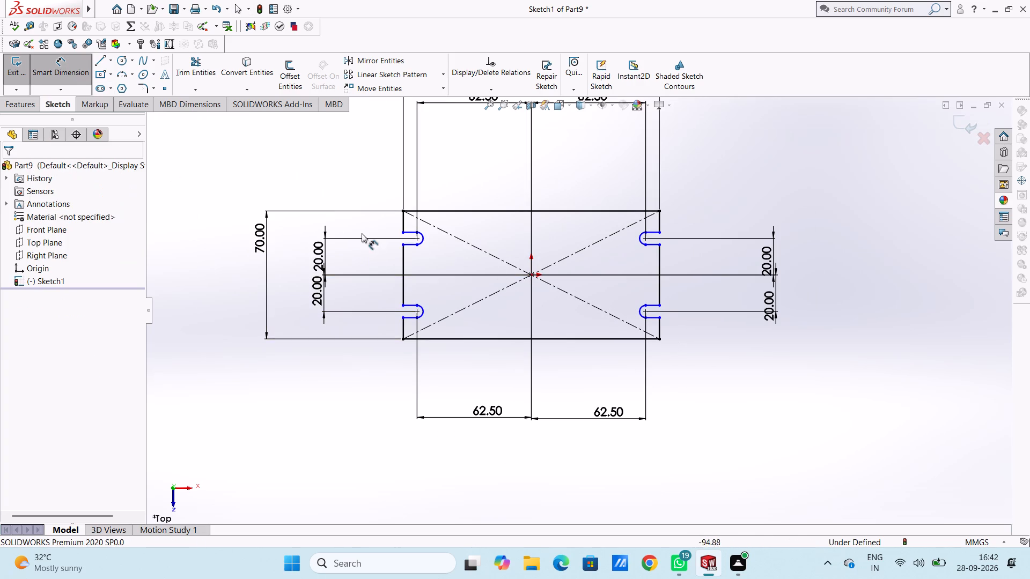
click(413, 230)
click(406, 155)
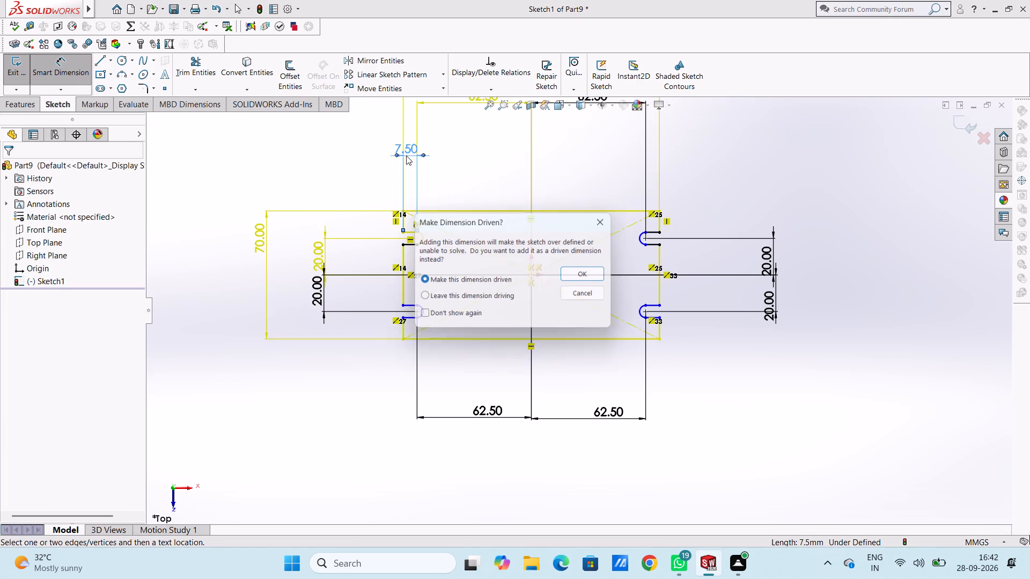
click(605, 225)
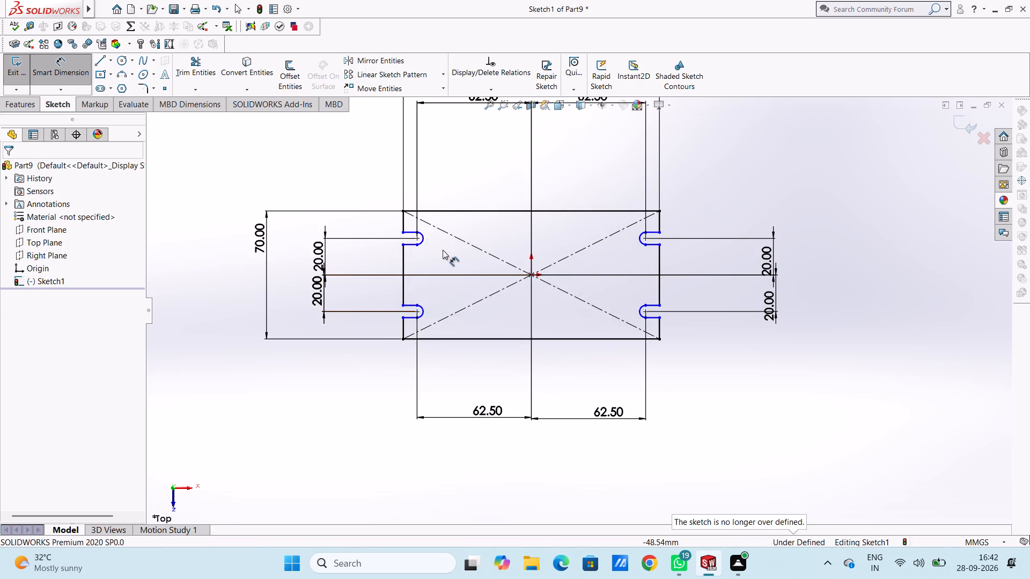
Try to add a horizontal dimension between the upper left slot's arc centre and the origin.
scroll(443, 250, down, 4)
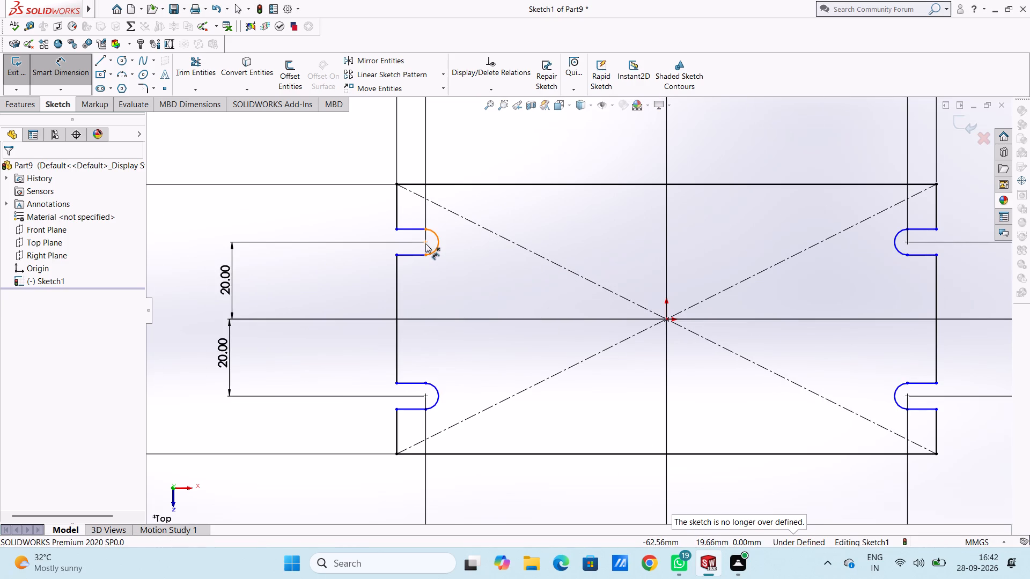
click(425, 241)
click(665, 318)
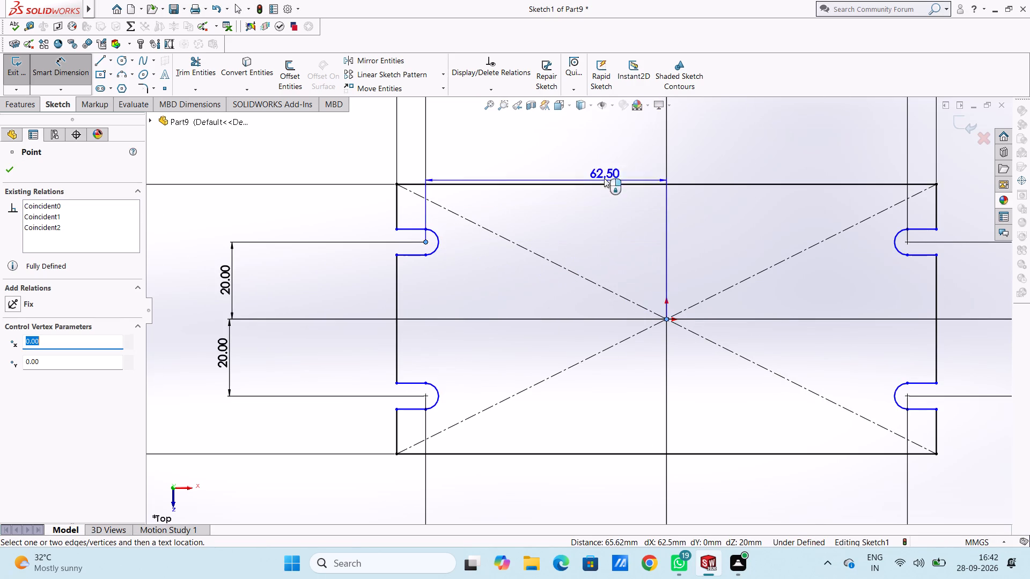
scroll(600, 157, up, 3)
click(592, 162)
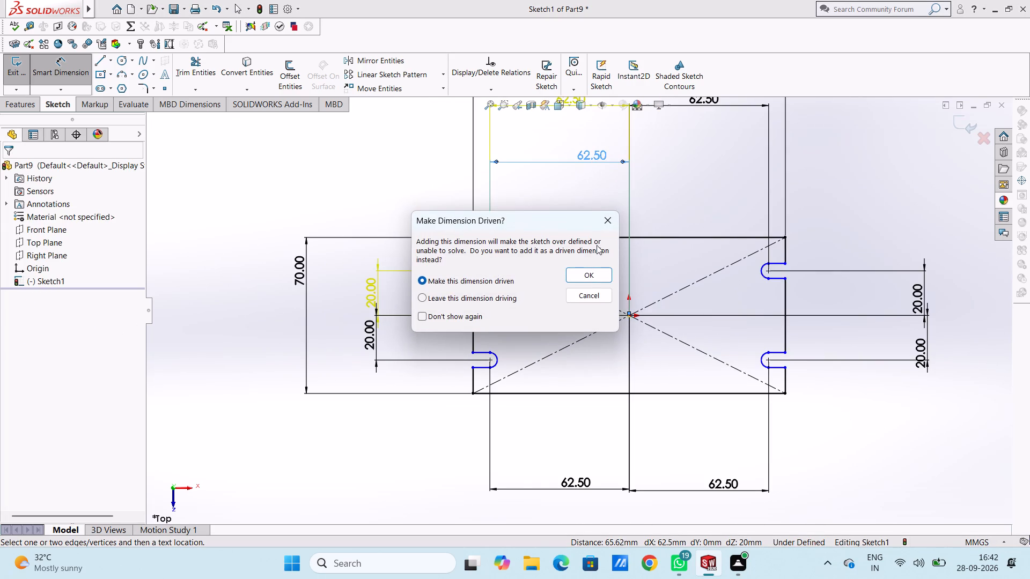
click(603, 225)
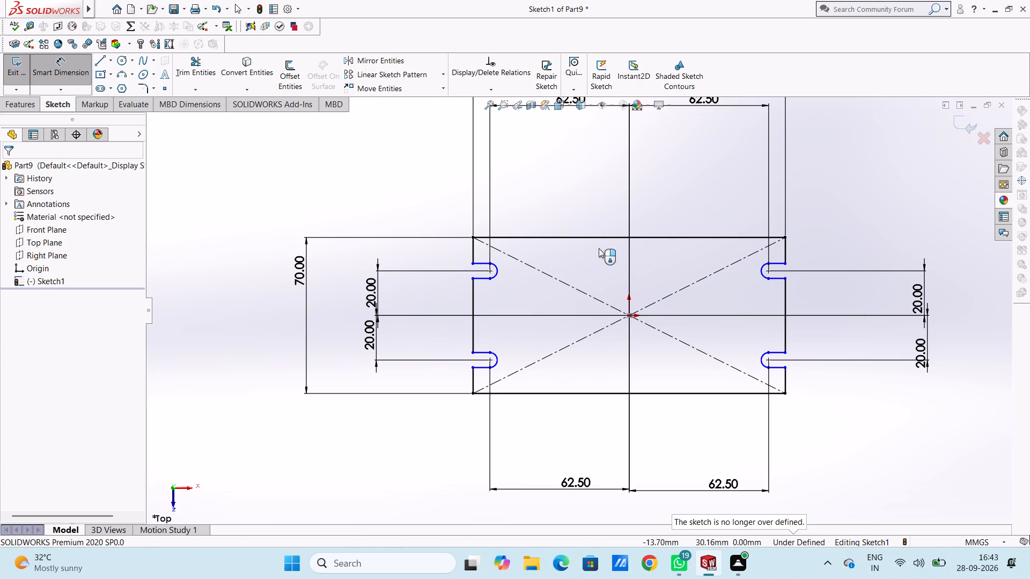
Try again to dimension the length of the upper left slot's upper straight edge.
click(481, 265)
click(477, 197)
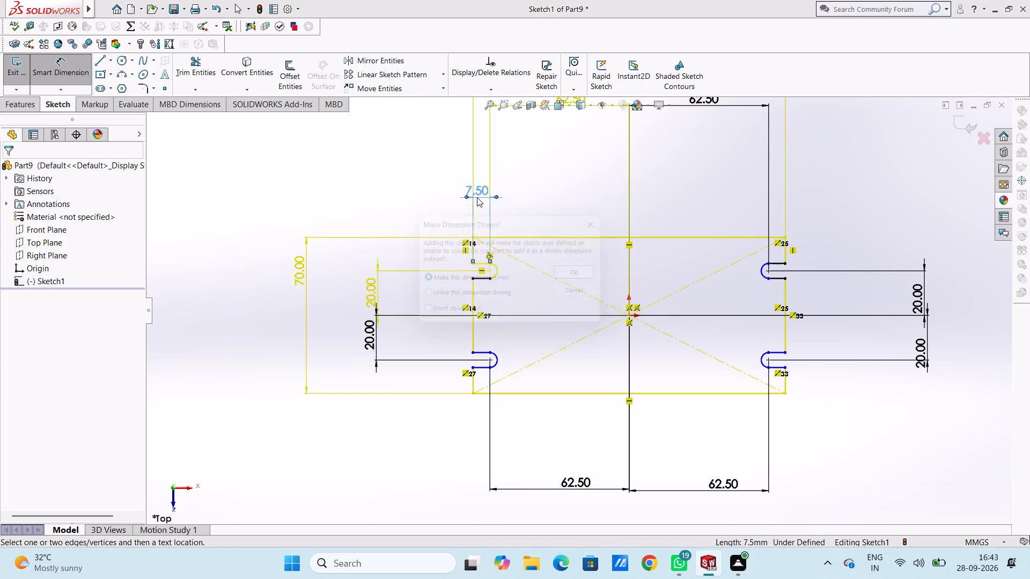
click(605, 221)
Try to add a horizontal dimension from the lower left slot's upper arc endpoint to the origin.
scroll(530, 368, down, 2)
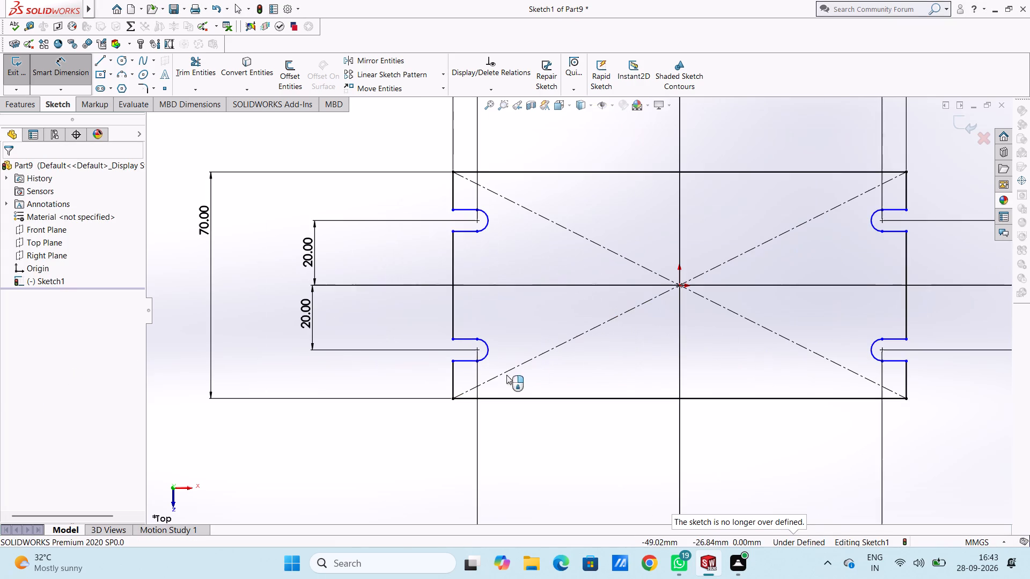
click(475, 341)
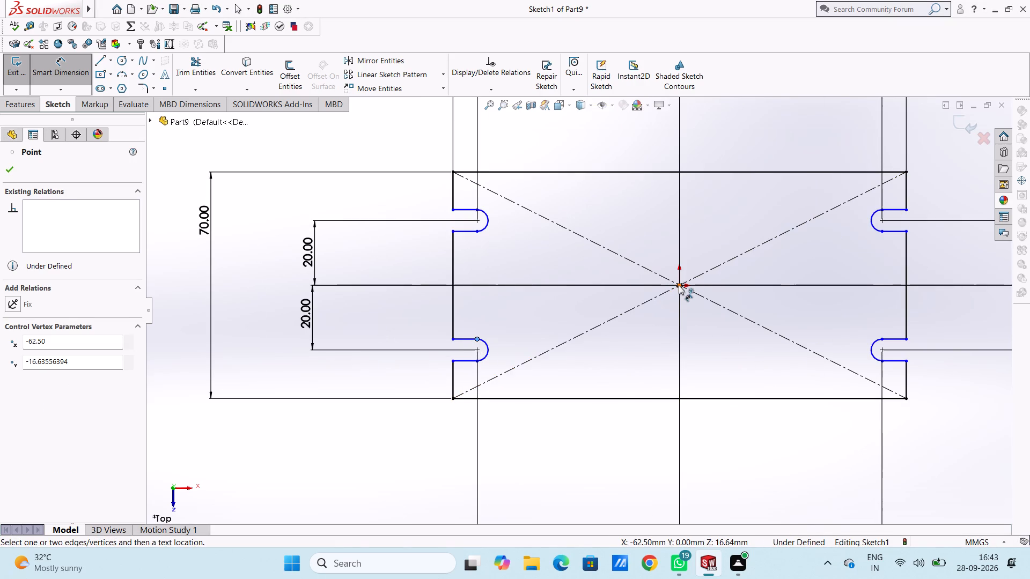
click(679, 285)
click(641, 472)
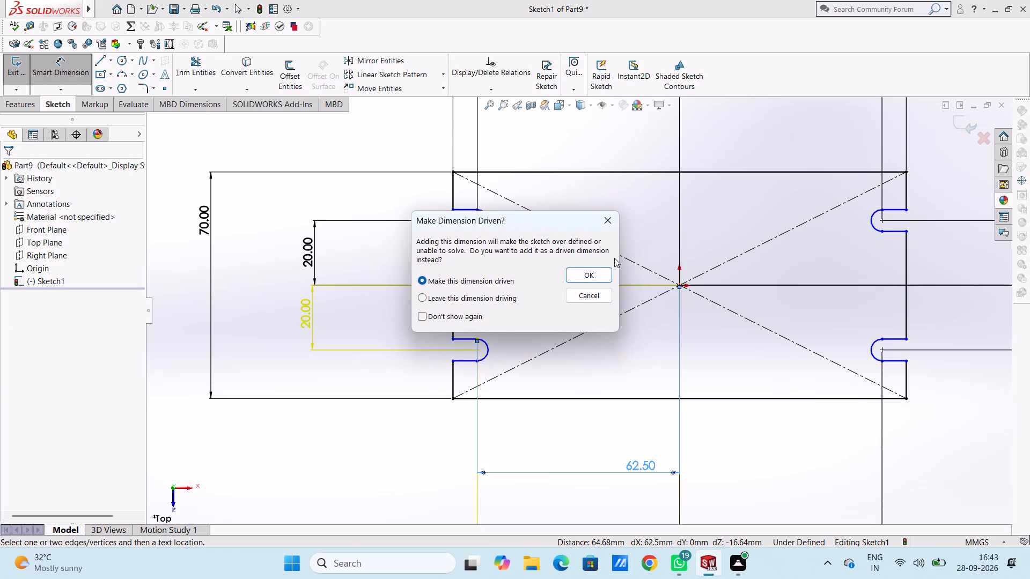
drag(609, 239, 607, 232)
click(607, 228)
Dimension the rectangle's right edge segment between the two right-hand slots, keeping its drawn length.
scroll(607, 361, up, 4)
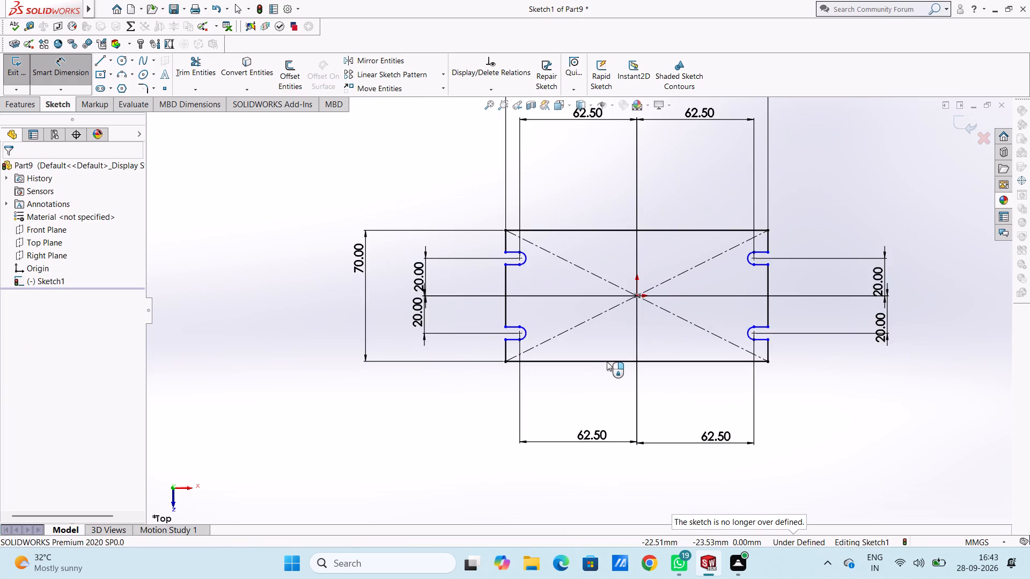
click(736, 295)
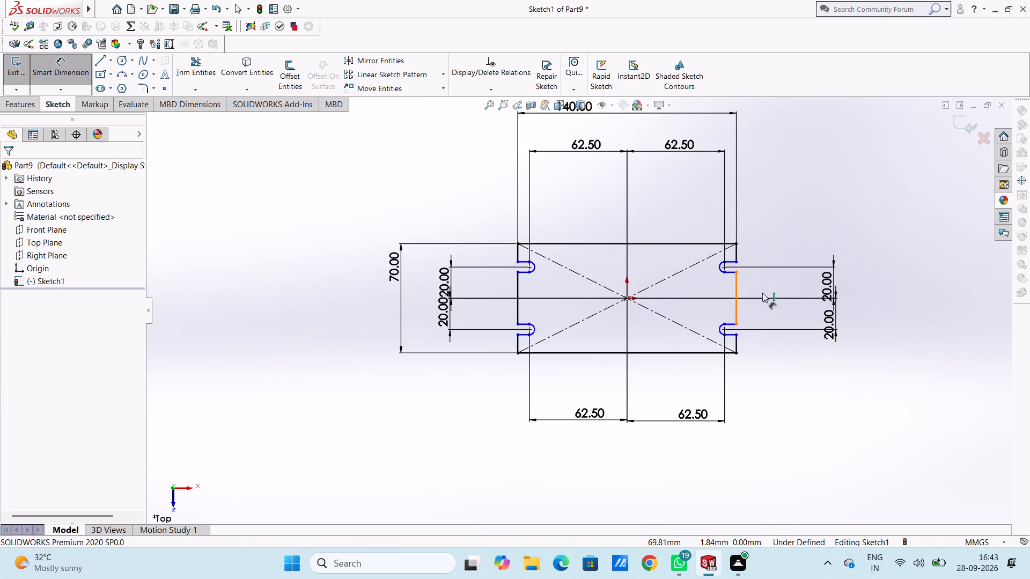
click(909, 285)
click(865, 265)
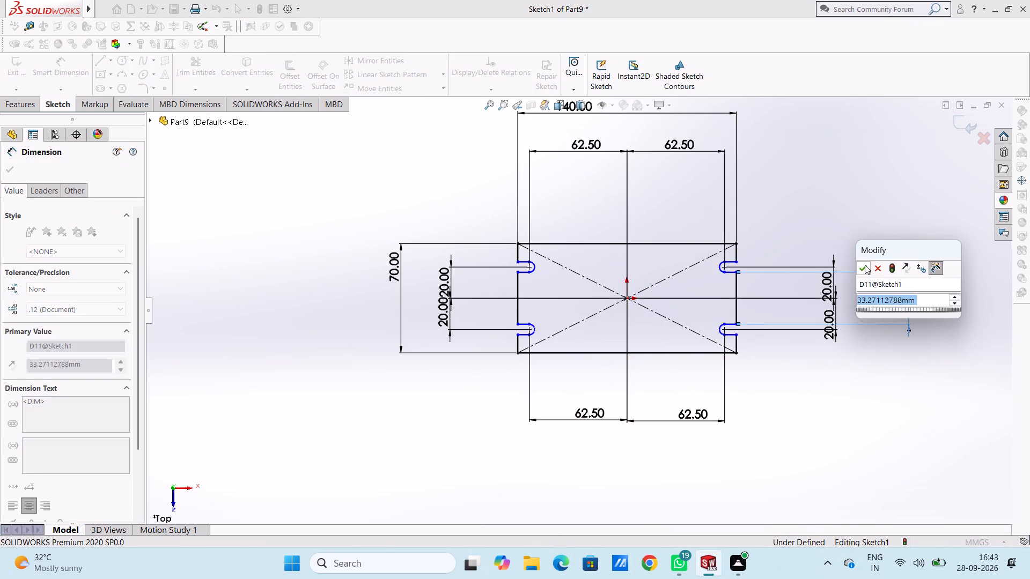
click(826, 220)
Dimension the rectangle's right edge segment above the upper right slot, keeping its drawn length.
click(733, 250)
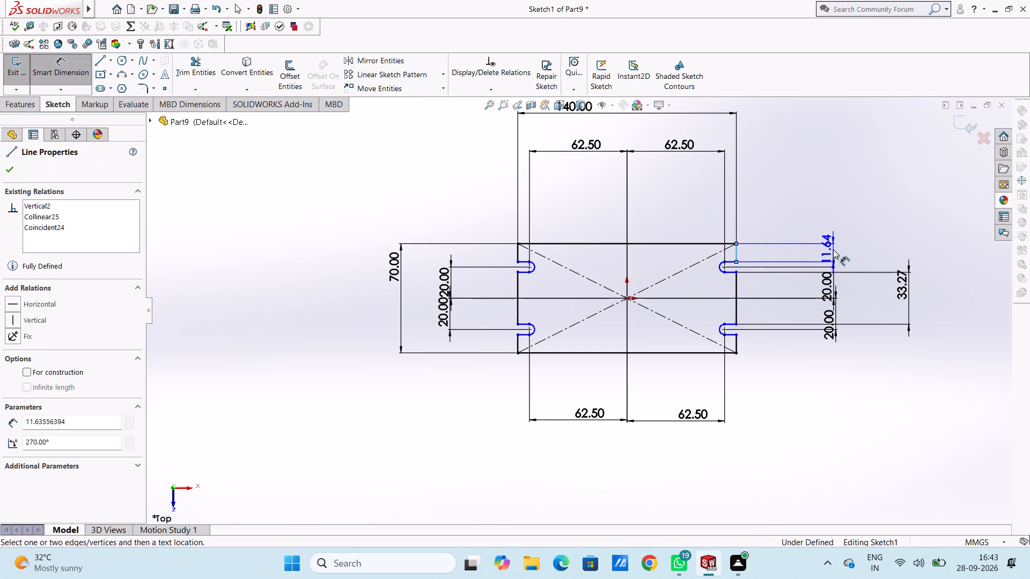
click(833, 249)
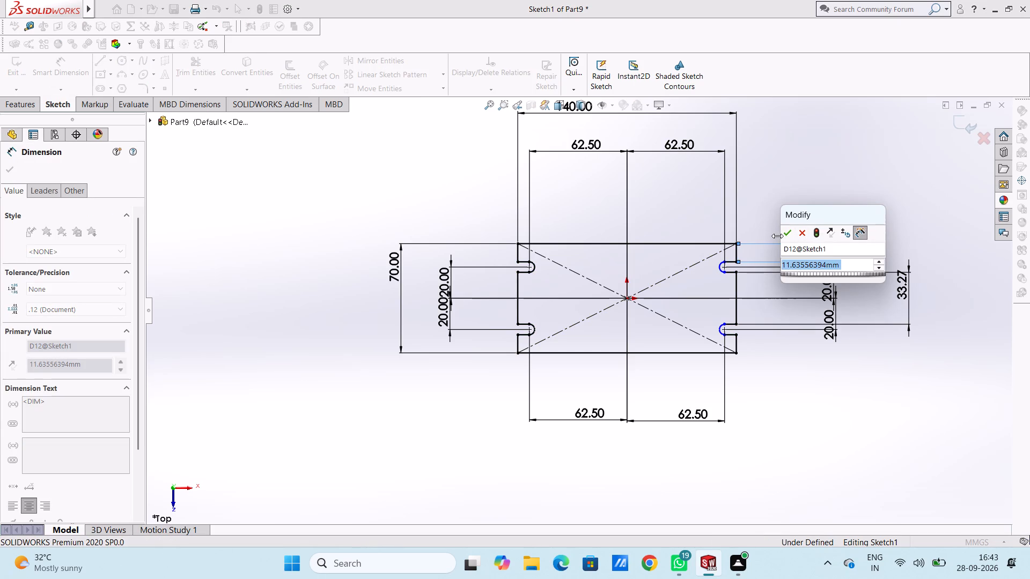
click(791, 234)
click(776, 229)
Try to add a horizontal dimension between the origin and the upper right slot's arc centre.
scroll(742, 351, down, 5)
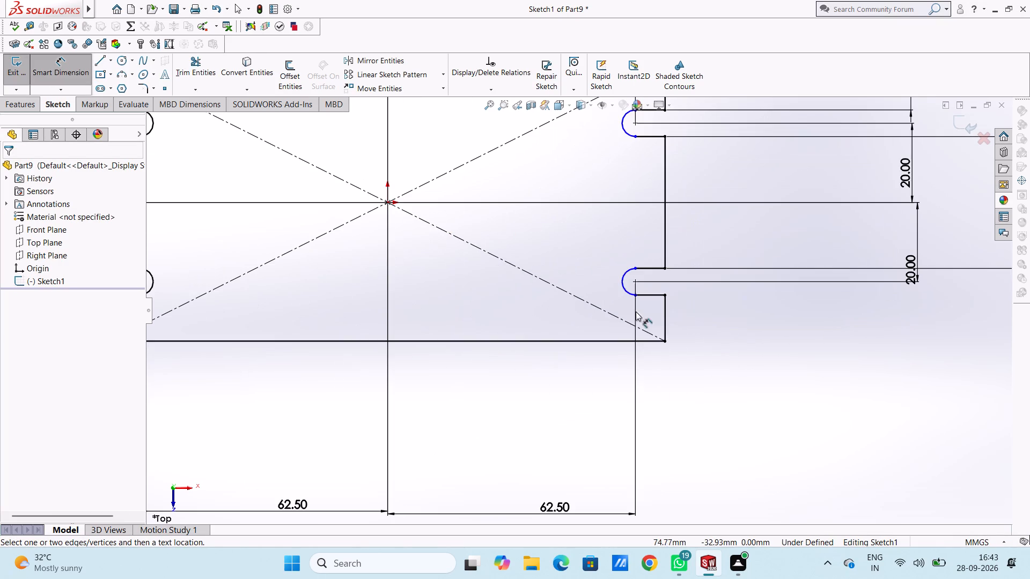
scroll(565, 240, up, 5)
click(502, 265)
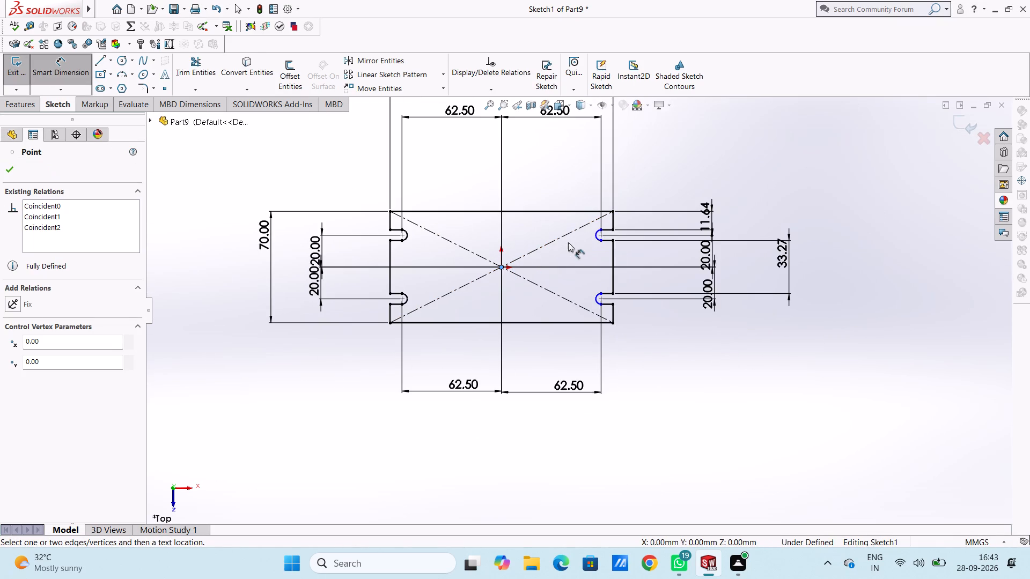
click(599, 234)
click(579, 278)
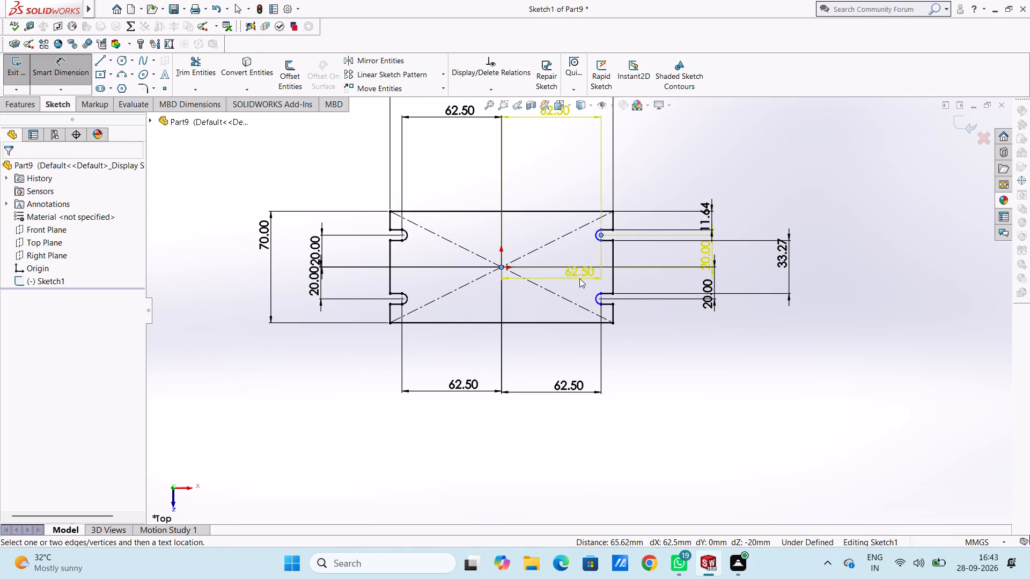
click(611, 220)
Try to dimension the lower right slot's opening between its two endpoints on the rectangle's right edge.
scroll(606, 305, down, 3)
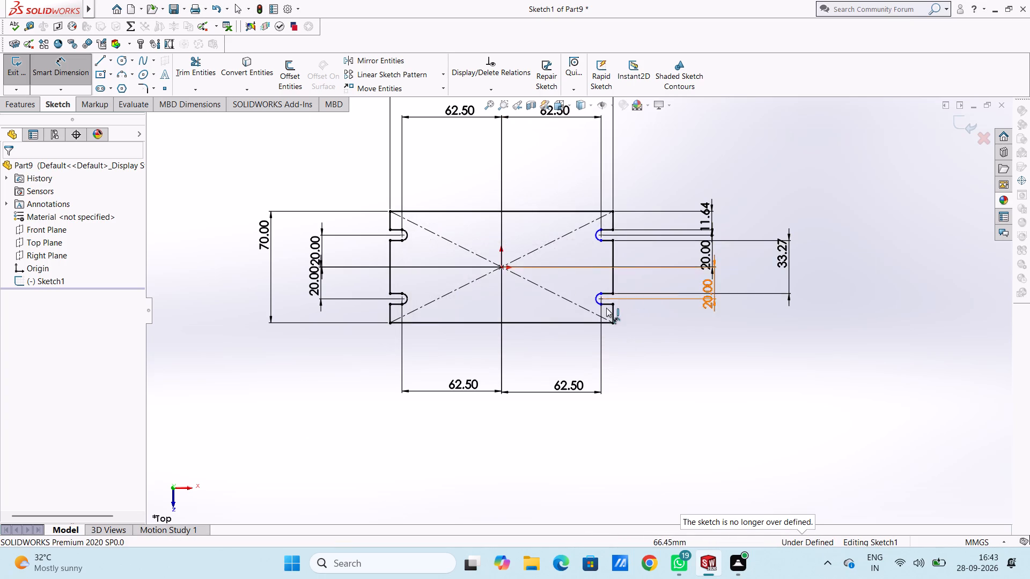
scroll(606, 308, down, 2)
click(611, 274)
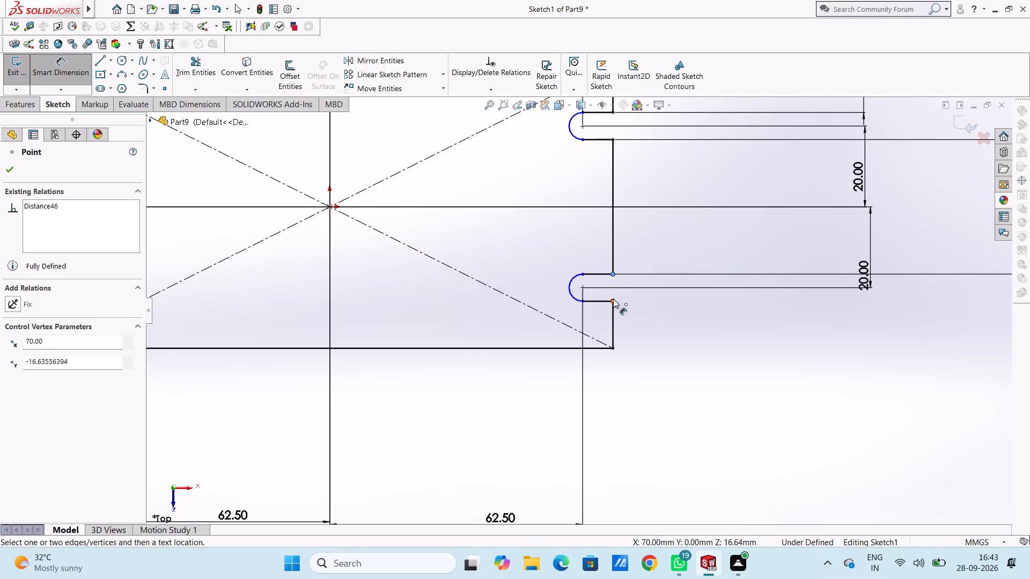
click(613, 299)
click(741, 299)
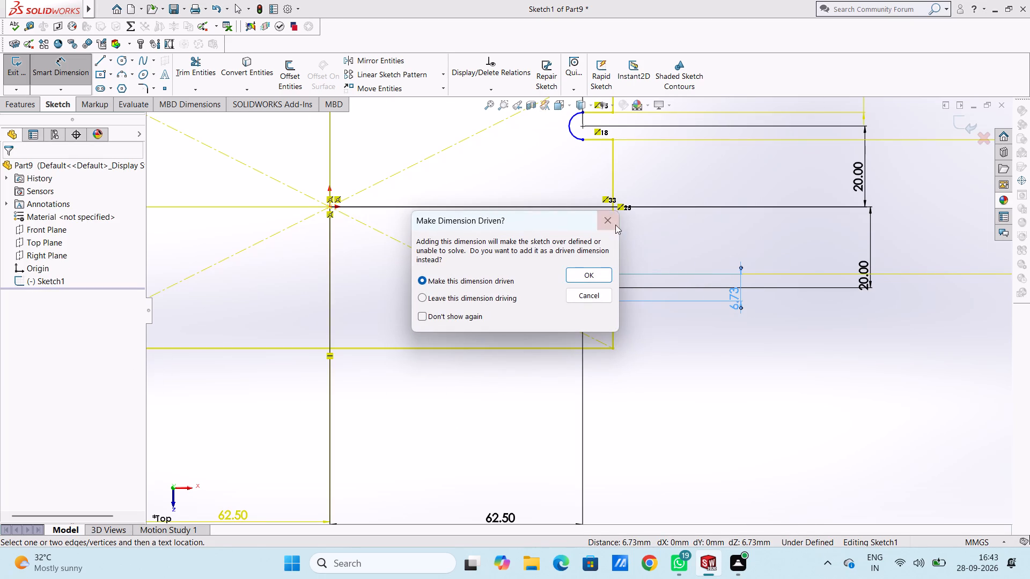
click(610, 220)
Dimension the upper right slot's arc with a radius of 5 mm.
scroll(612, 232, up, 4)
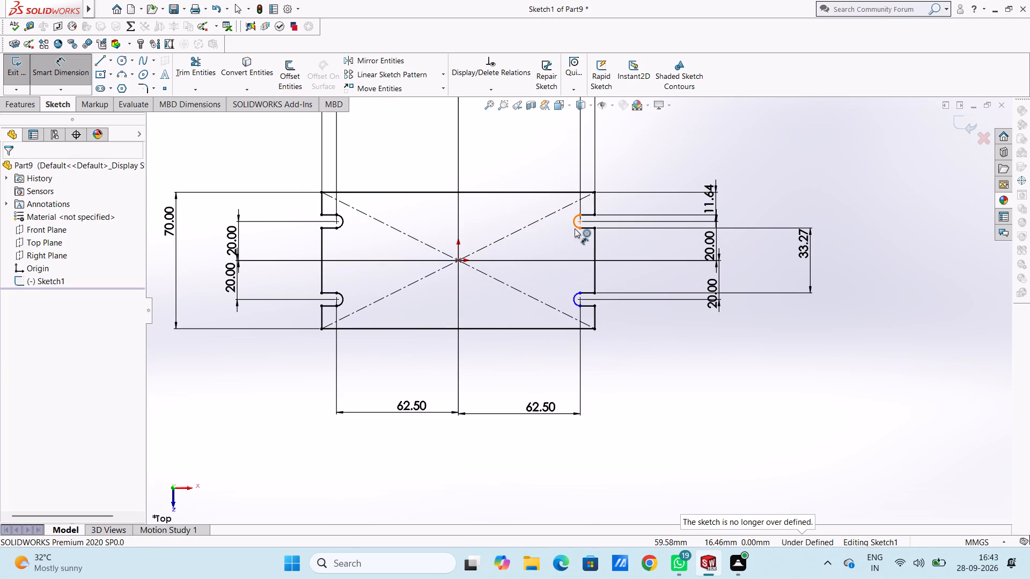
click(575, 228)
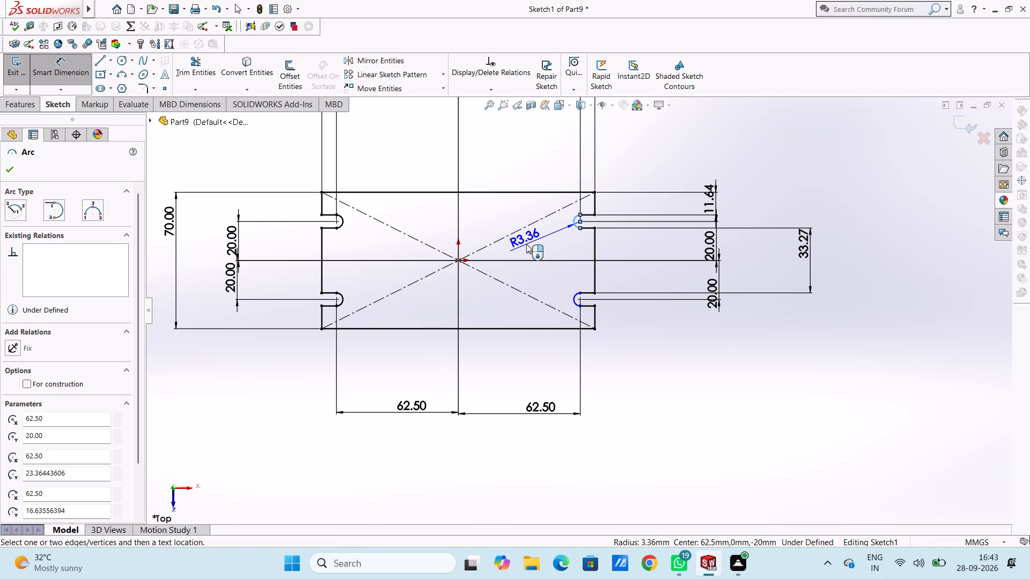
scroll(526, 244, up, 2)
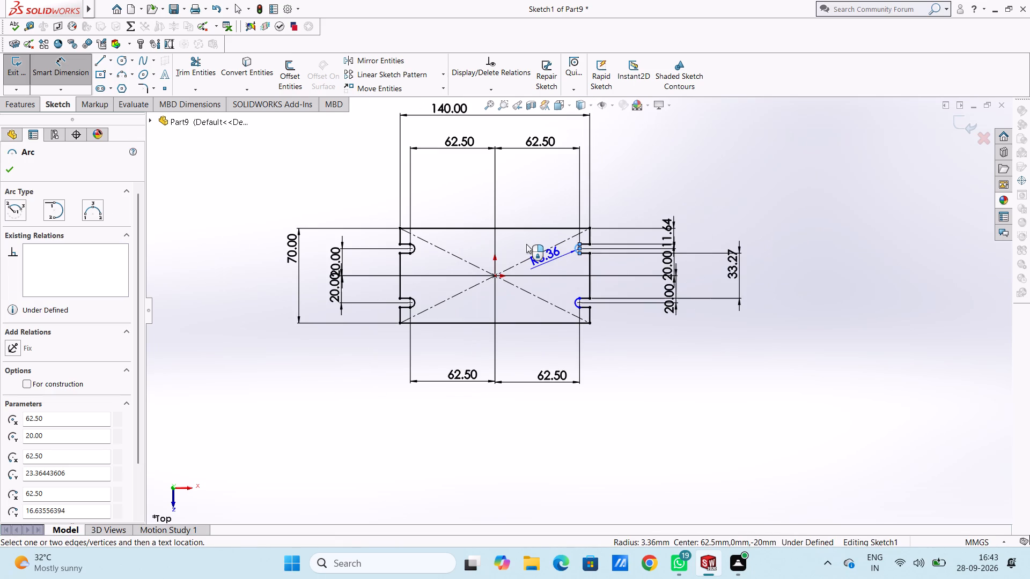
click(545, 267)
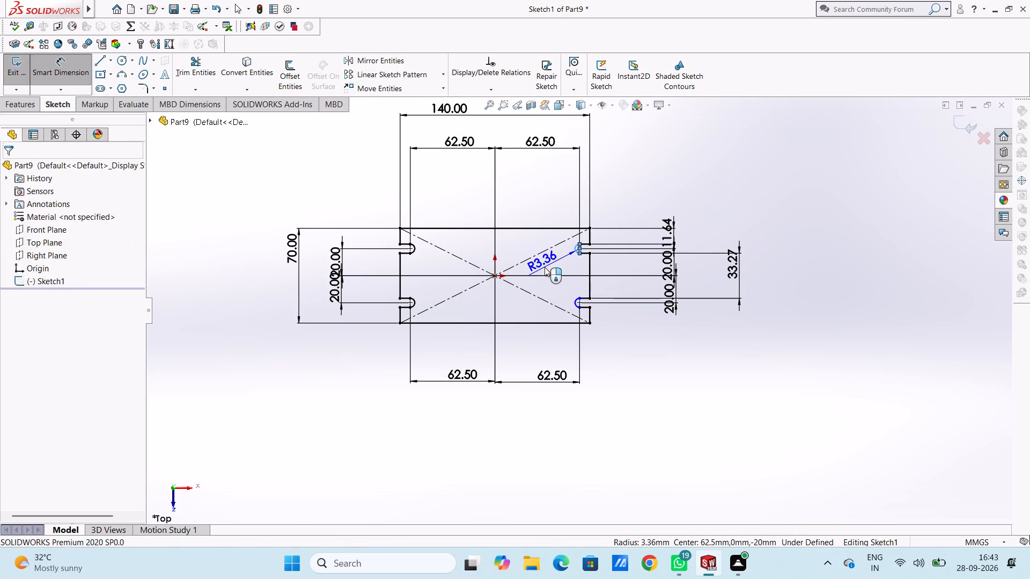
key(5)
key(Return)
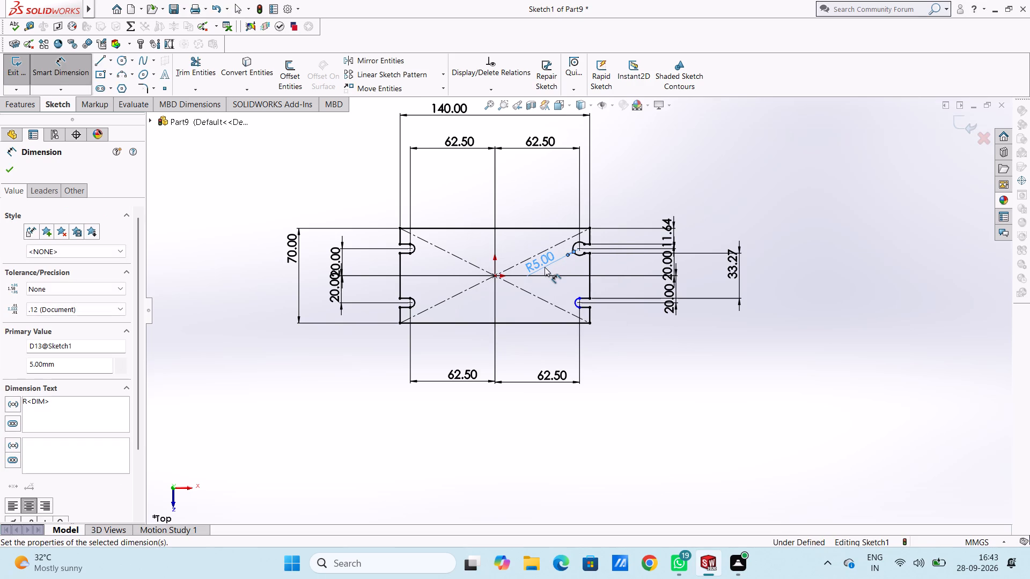
Undo the recent slot dimensions, all slot trims and the horizontal slot lines, back to the dimensioned rectangle with four full circles.
key(ctrl+z)
key(ctrl+z)
key(ctrl+z)
key(ctrl+z)
key(ctrl+z)
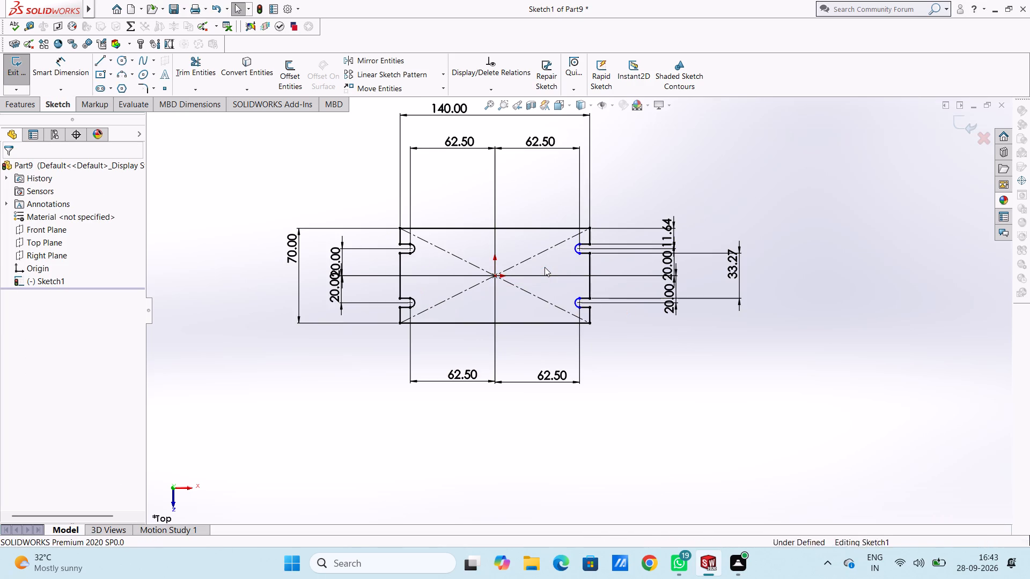
key(ctrl+z)
key(ctrl+z)
key(ctrl+z)
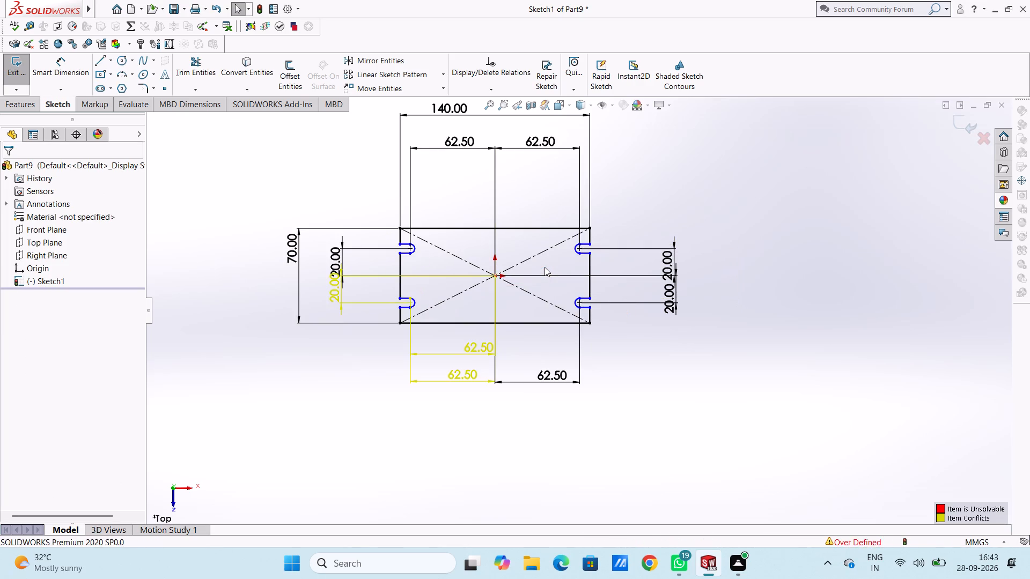
key(ctrl+z)
key(ctrl+z)
key(ctrl+z)
key(ctrl+z)
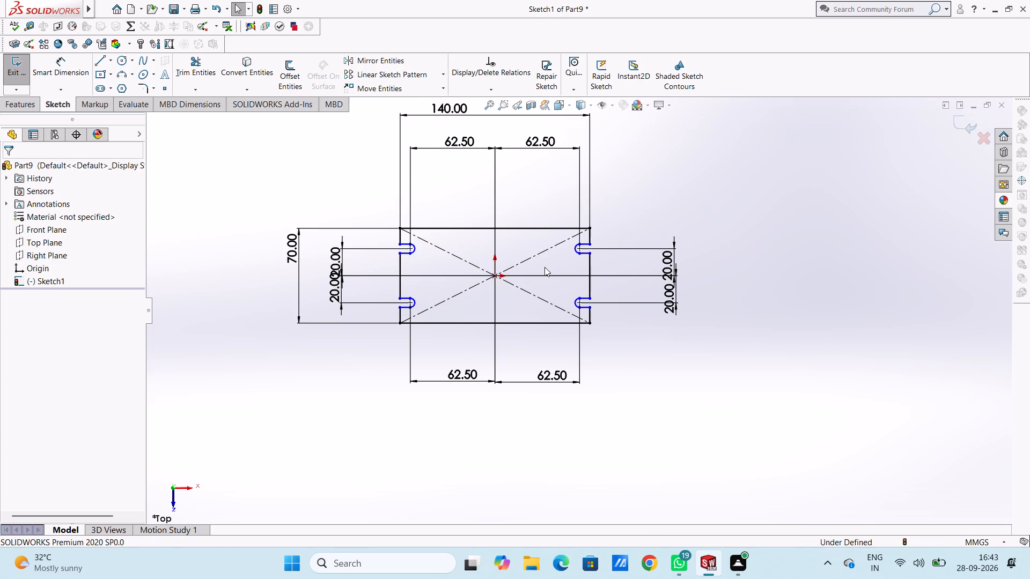
key(ctrl+z)
key(ctrl+z)
key(ctrl+z)
key(ctrl+z)
key(ctrl+z)
key(ctrl+z)
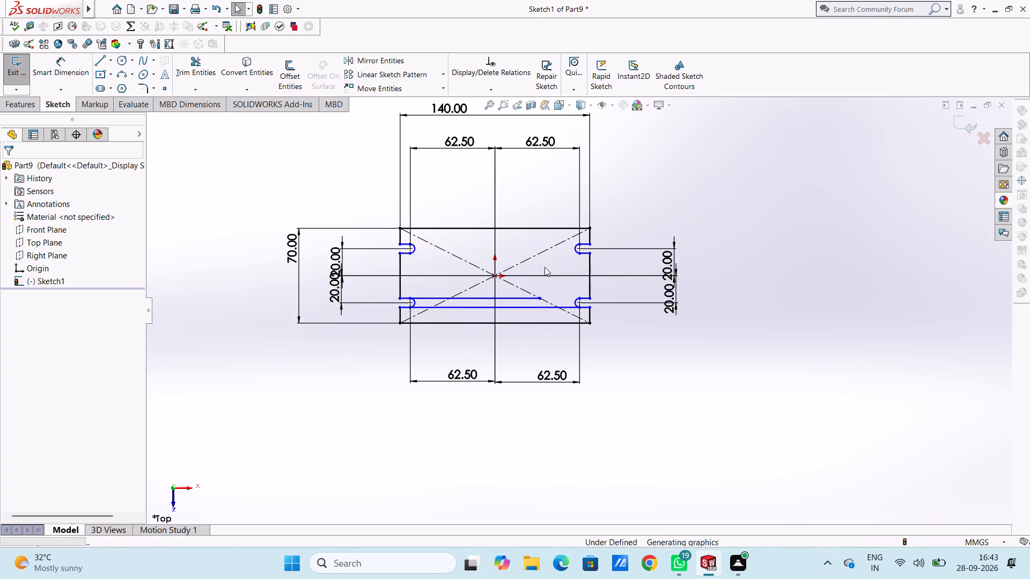
key(ctrl+z)
key(ctrl+z)
key(ctrl+z)
key(ctrl+z)
key(ctrl+z)
key(ctrl+z)
key(ctrl+z)
key(ctrl+z)
key(ctrl+z)
key(ctrl+z)
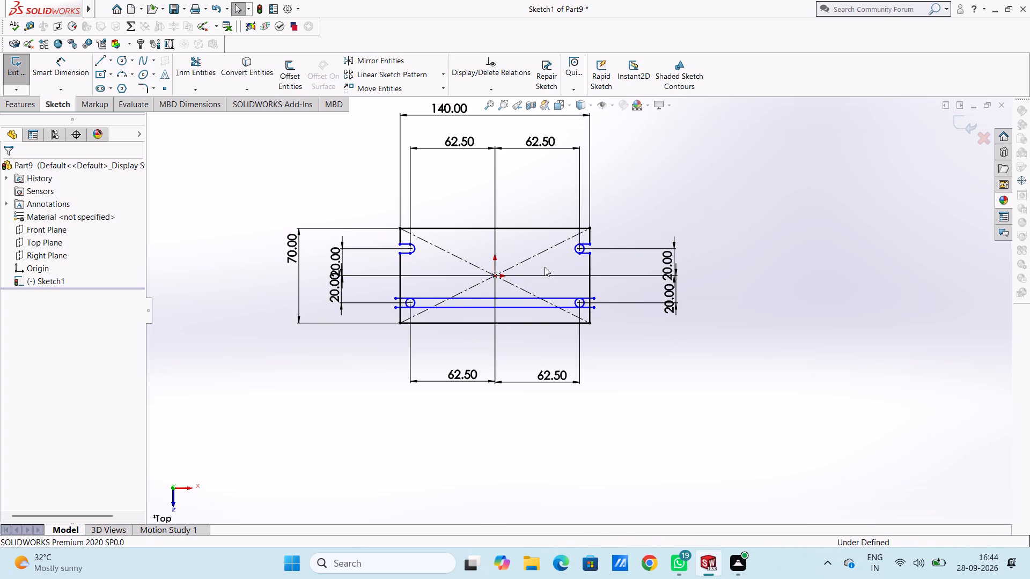
key(ctrl+z)
key(ctrl+z)
key(ctrl+z)
key(ctrl+z)
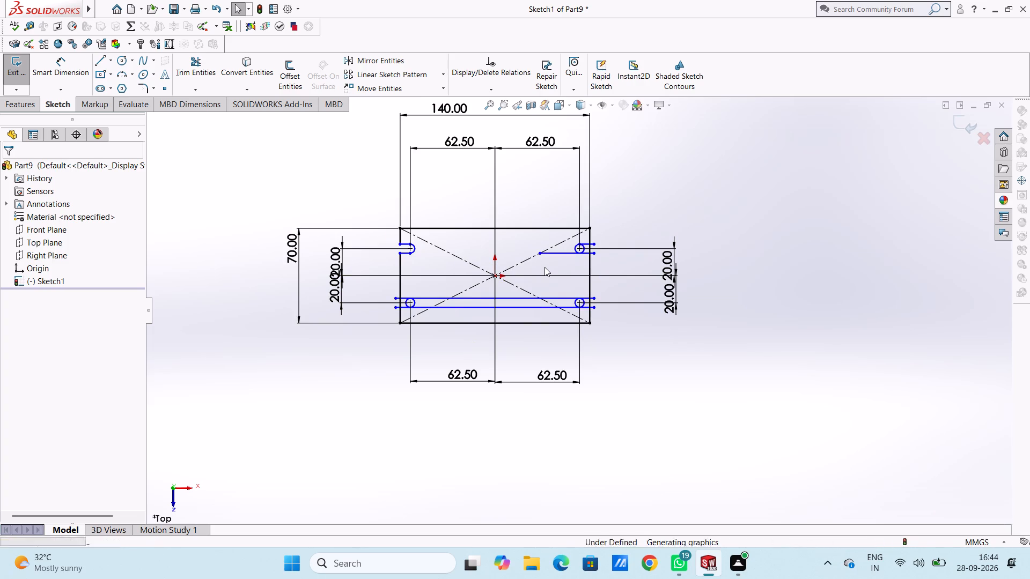
key(ctrl+z)
key(ctrl+z)
key(ctrl+z)
key(ctrl+z)
key(ctrl+z)
key(ctrl+z)
key(ctrl+z)
key(ctrl+z)
key(ctrl+z)
key(ctrl+z)
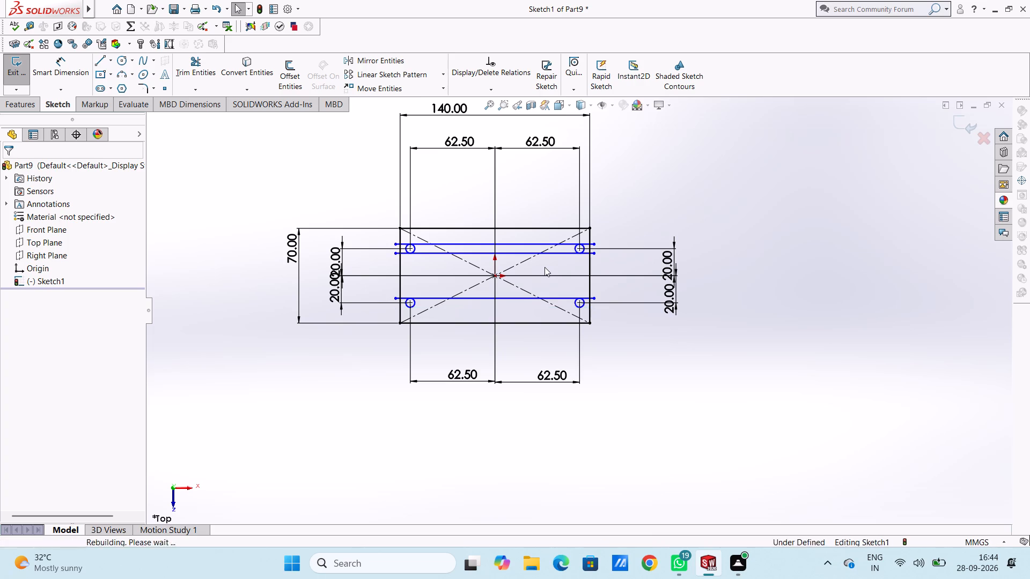
key(ctrl+z)
key(ctrl+z)
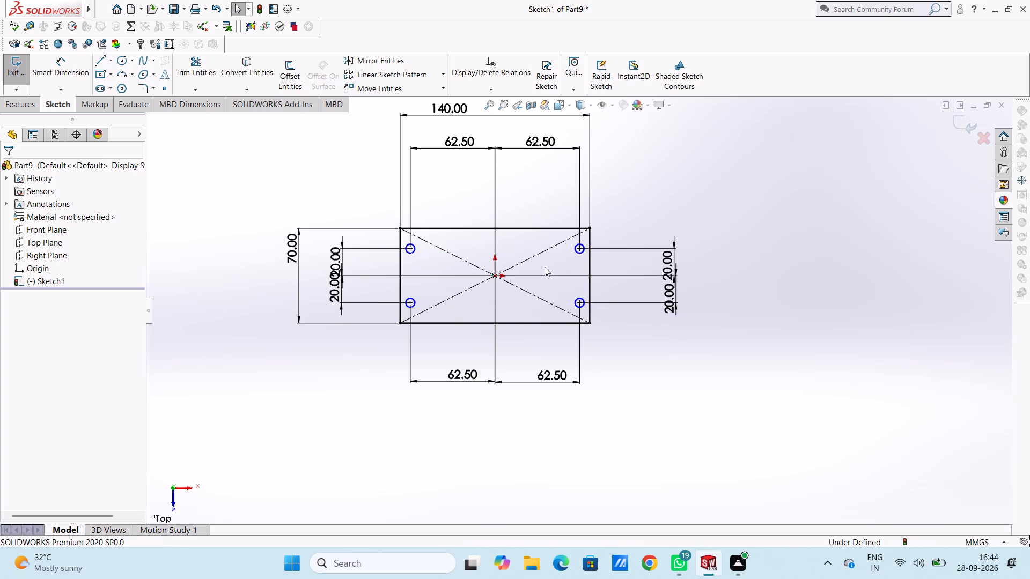
Dimension the upper left circle with a diameter of 10 mm.
click(51, 73)
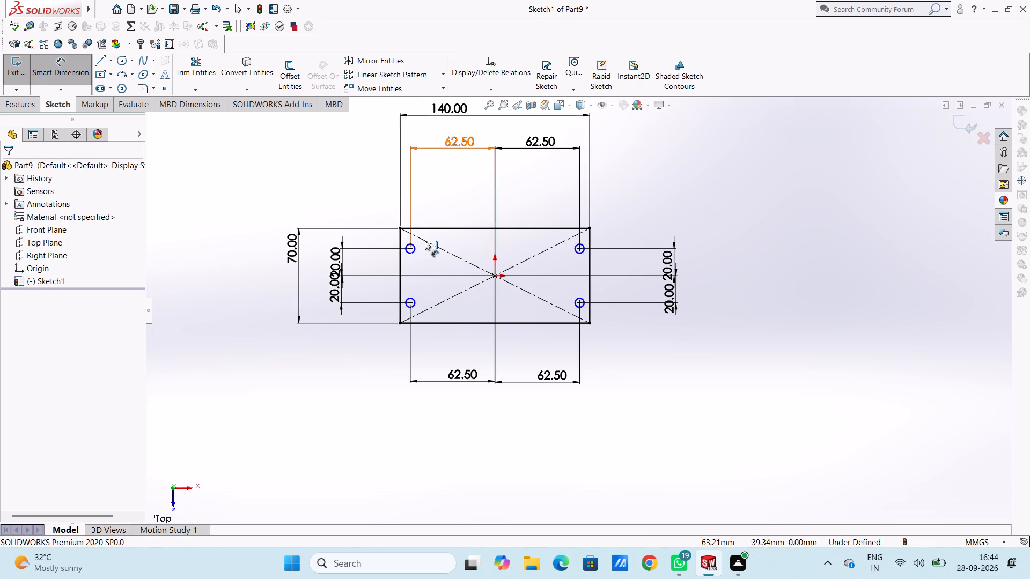
click(414, 253)
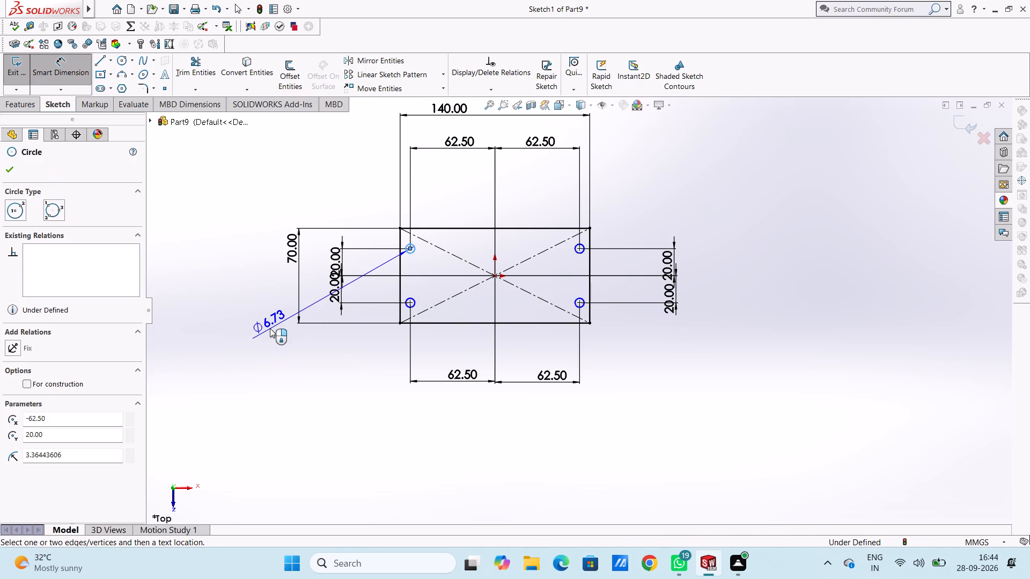
click(254, 325)
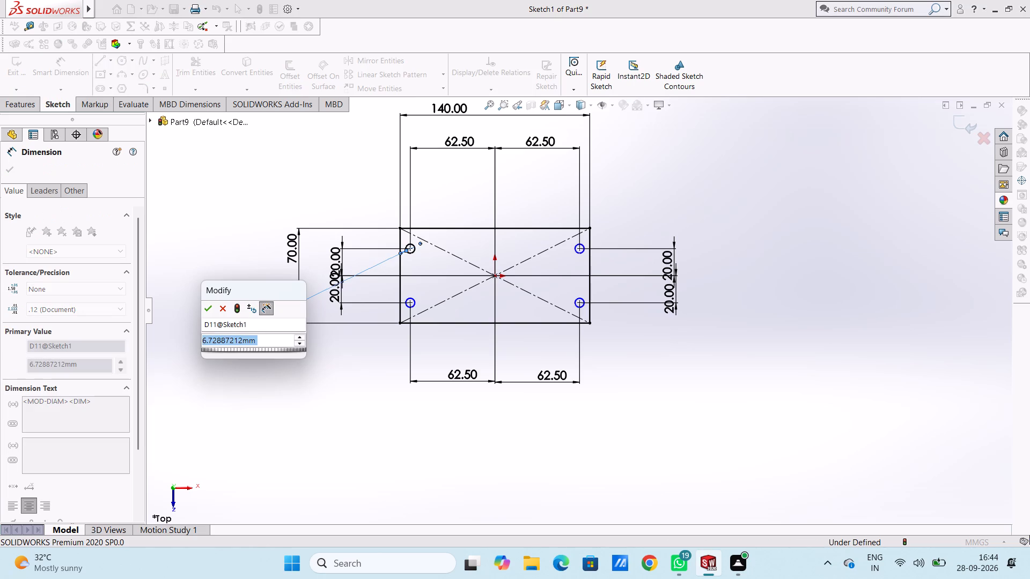
text(10)
key(Return)
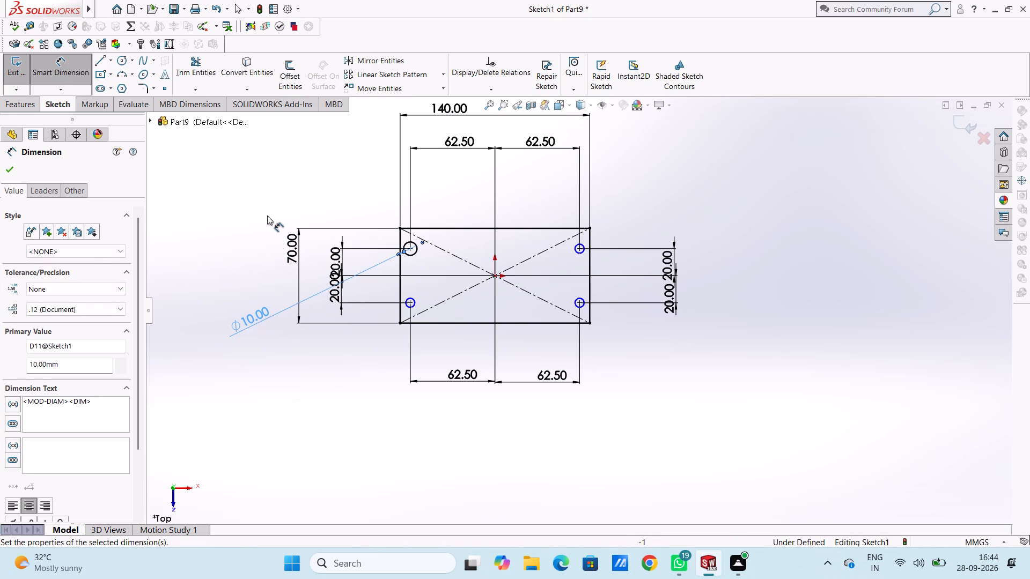
click(264, 210)
Dimension the upper right circle with a diameter of 10 mm.
click(579, 254)
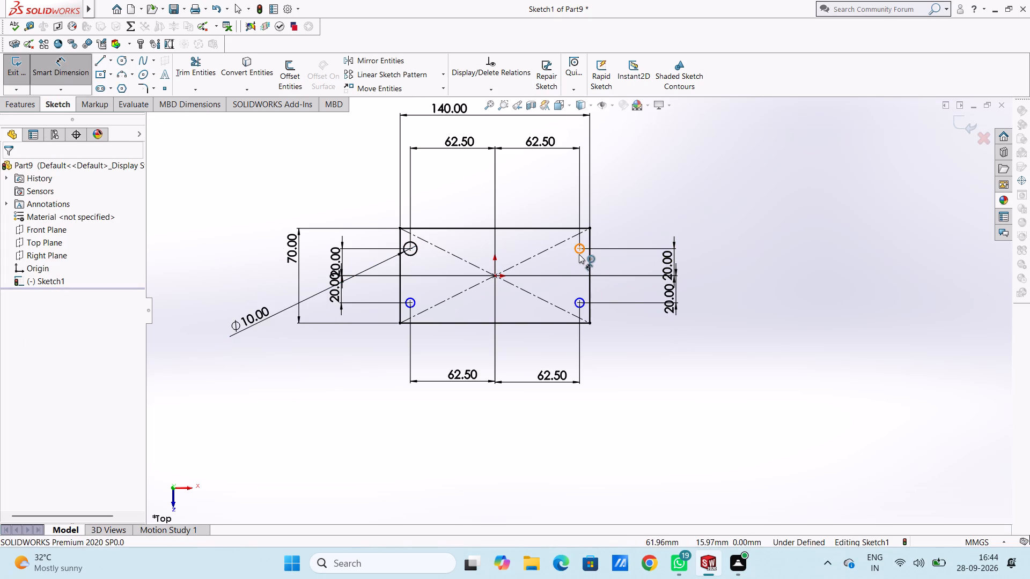
click(748, 398)
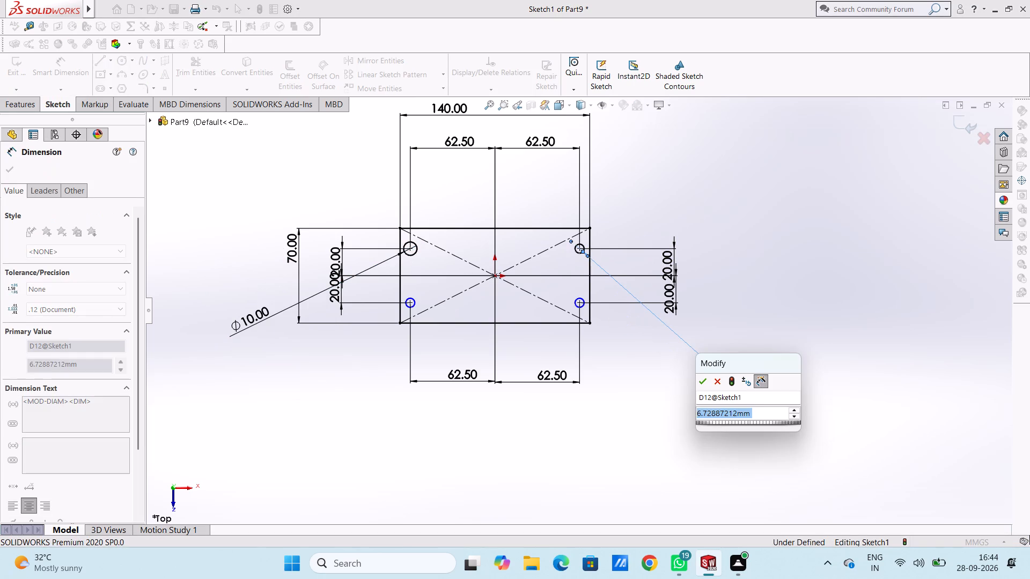
text(10)
key(Return)
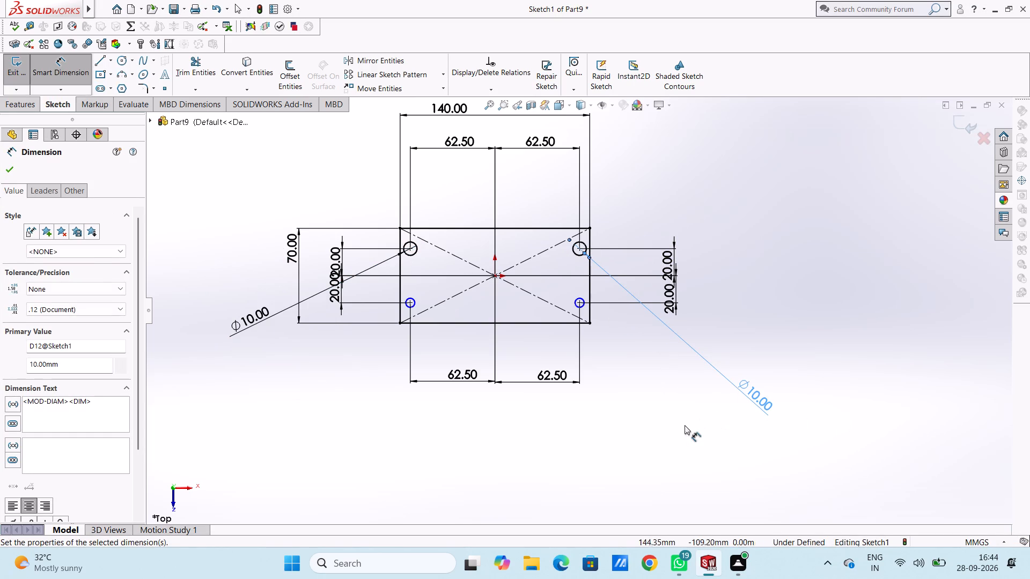
click(685, 425)
Dimension the lower right circle with a diameter of 10 mm.
click(584, 306)
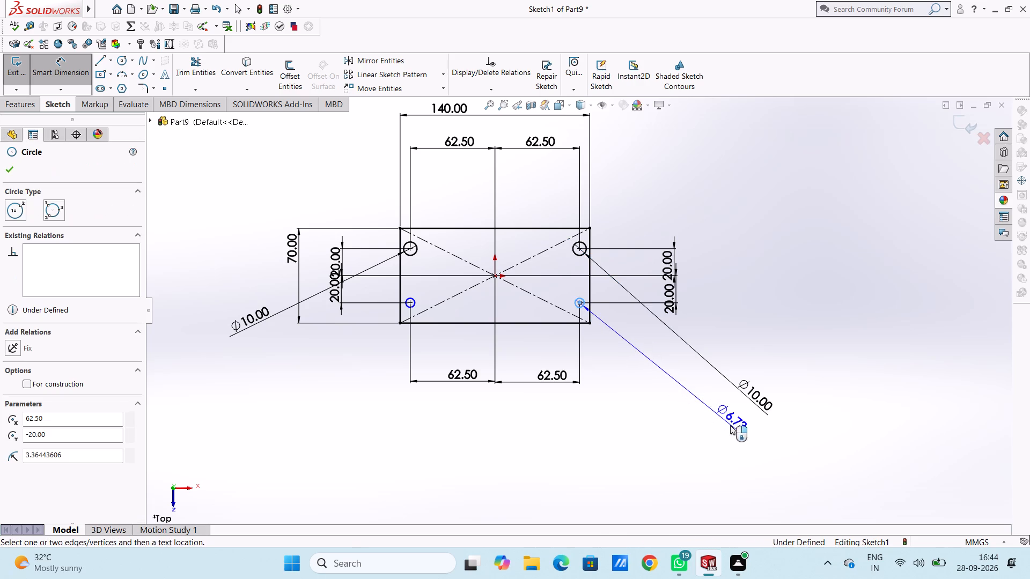
click(734, 429)
text(10)
key(Return)
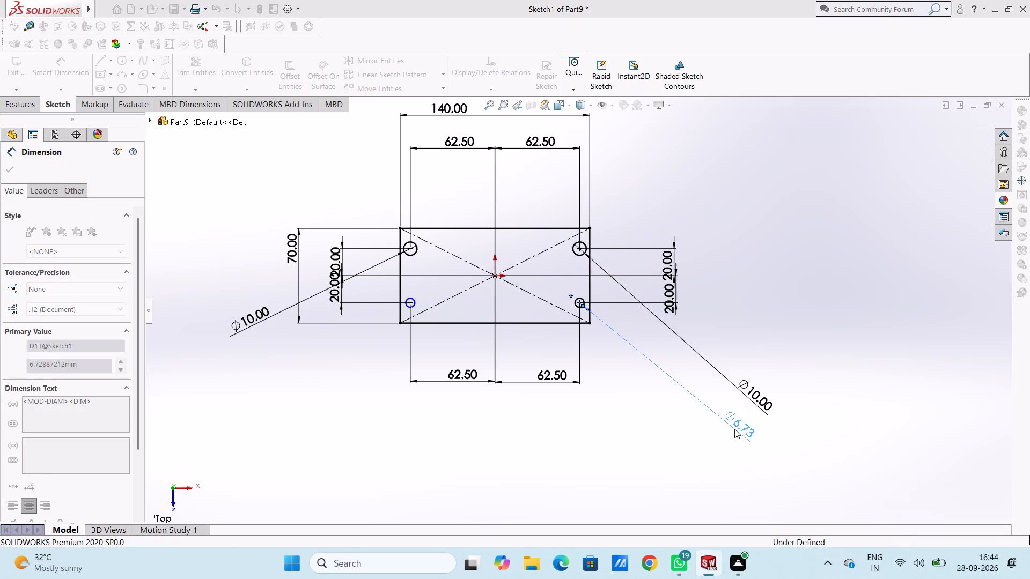
click(629, 420)
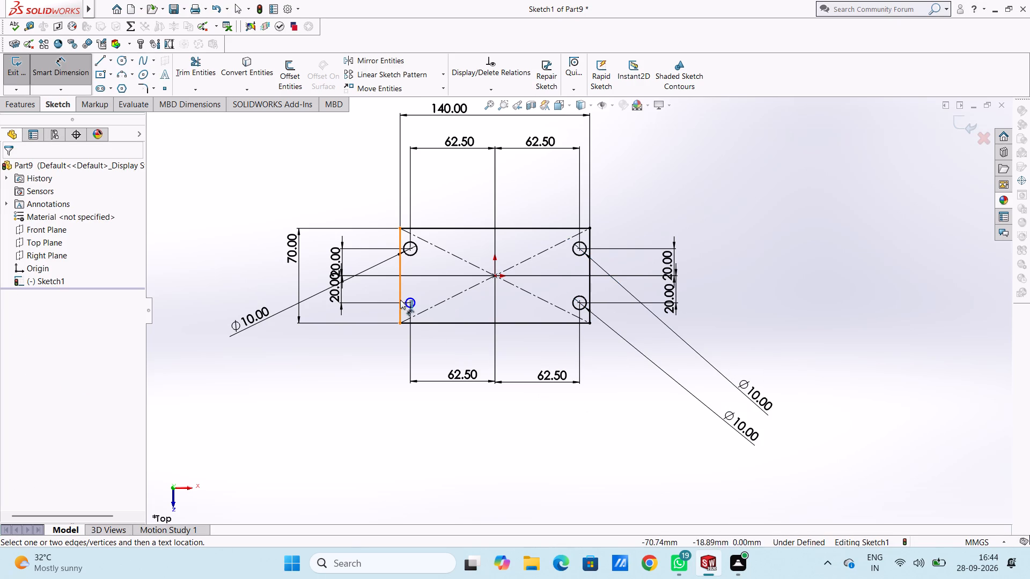
Dimension the lower left circle with a diameter of 10 mm.
click(406, 305)
click(411, 441)
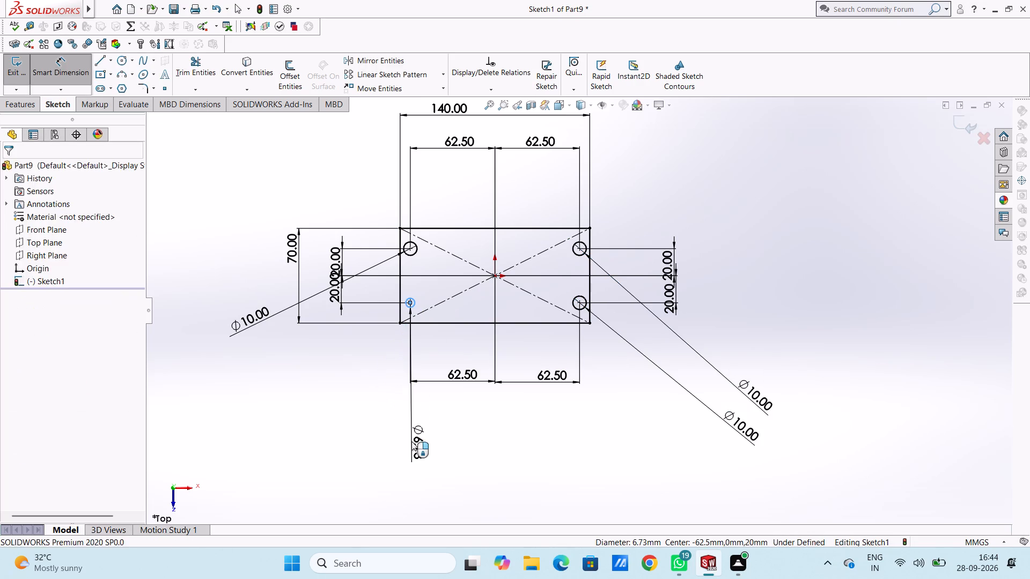
text(10)
key(Return)
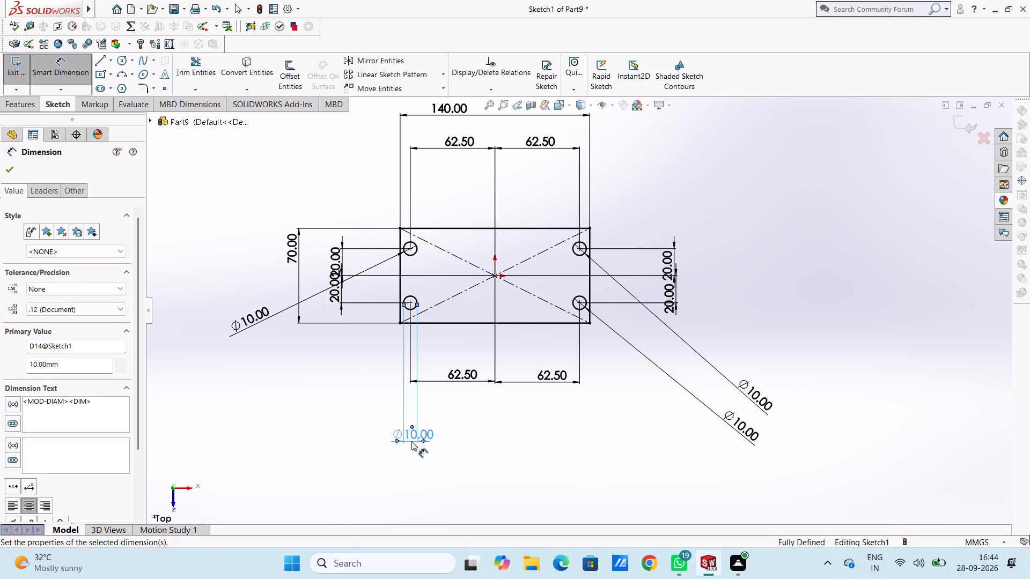
click(348, 413)
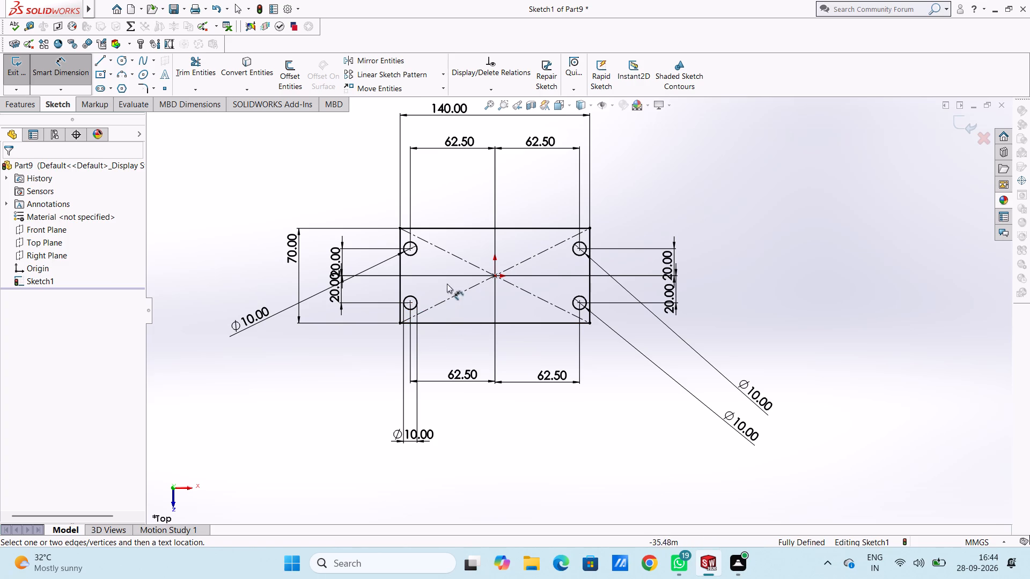
Sketch connected lines tangent to the upper circles' tops and bottoms, extending past both rectangle sides and joined by a 10 mm vertical at the right.
scroll(447, 284, down, 4)
click(102, 60)
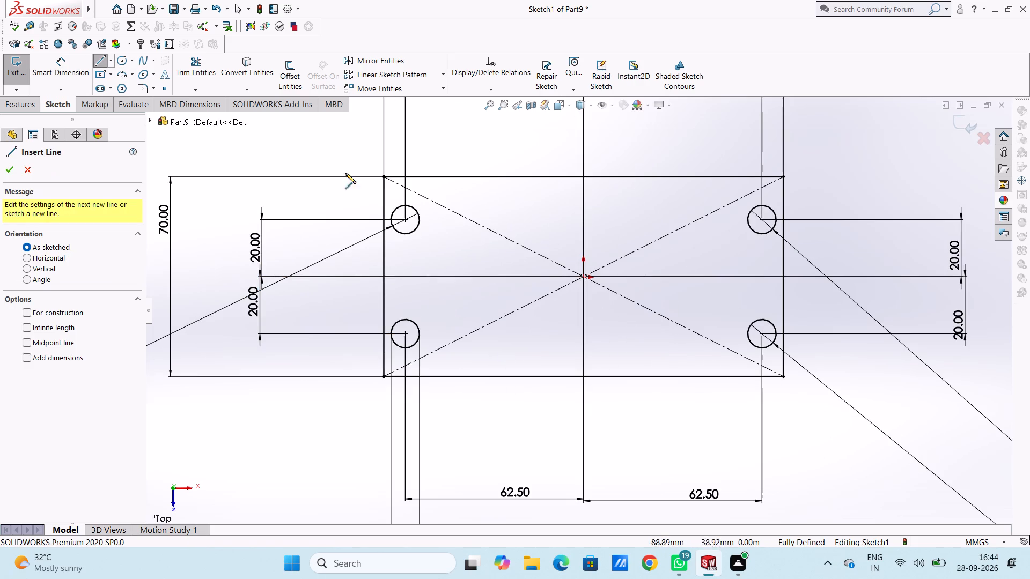
click(370, 205)
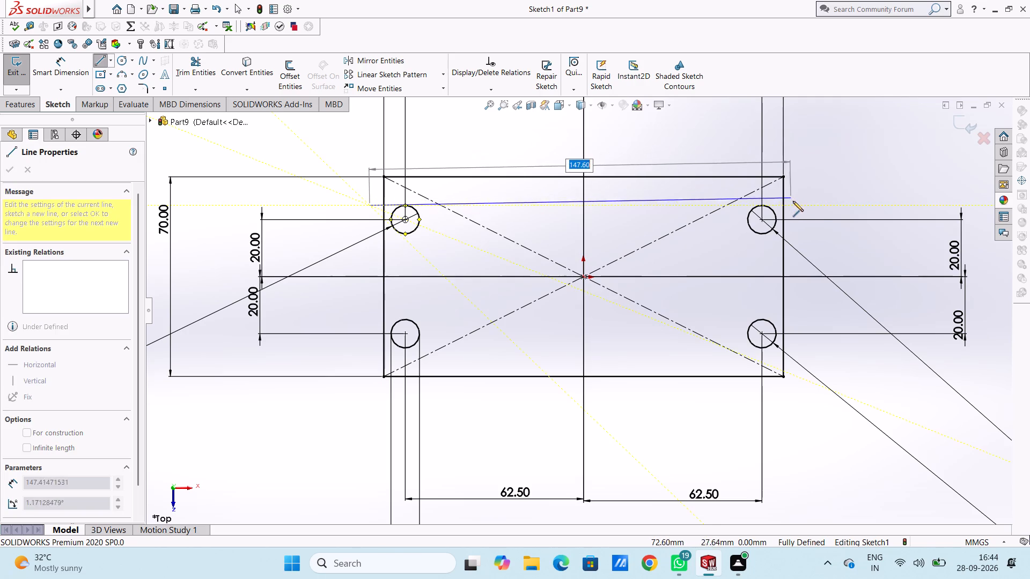
click(800, 206)
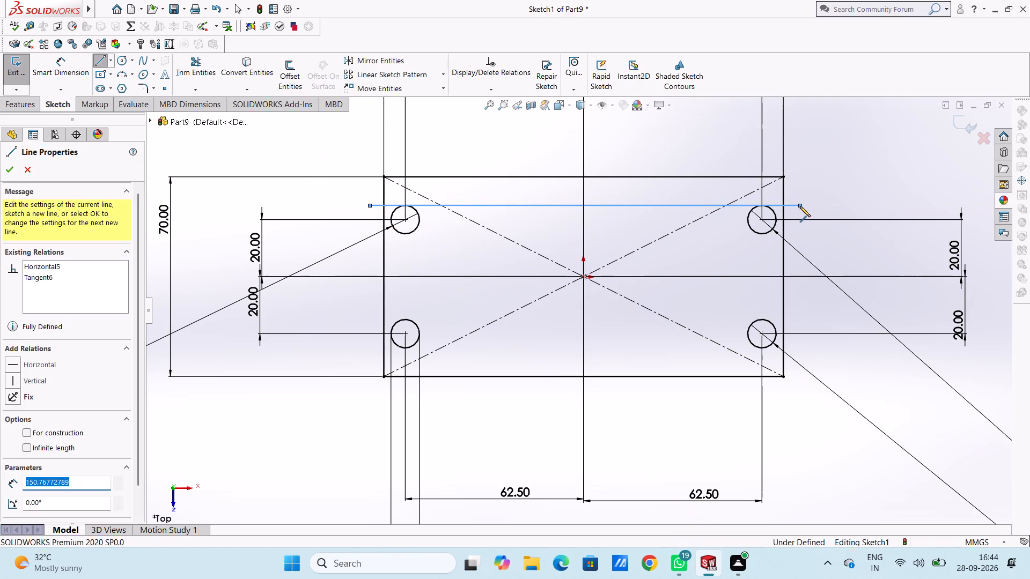
click(800, 237)
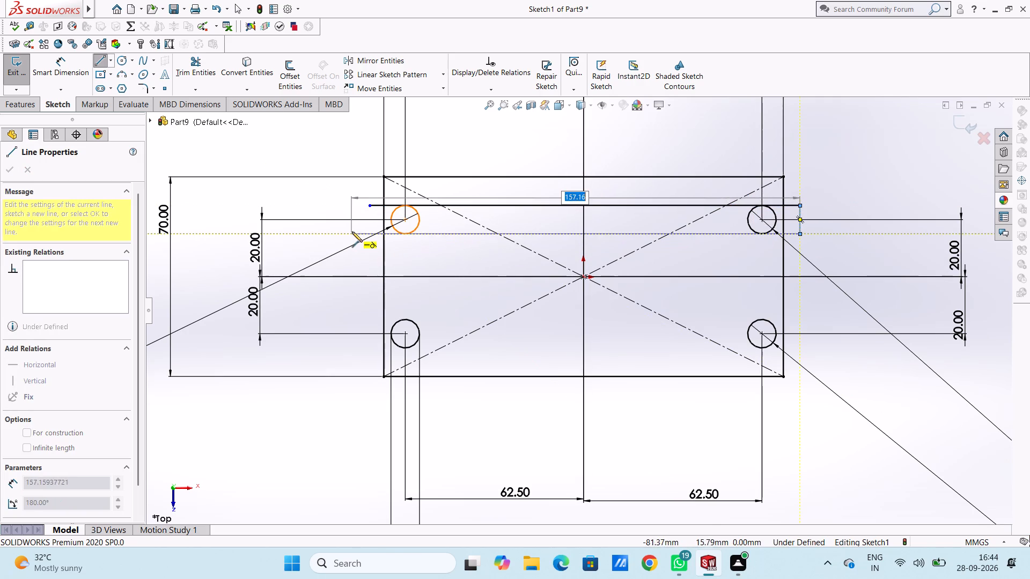
click(366, 234)
key(Escape)
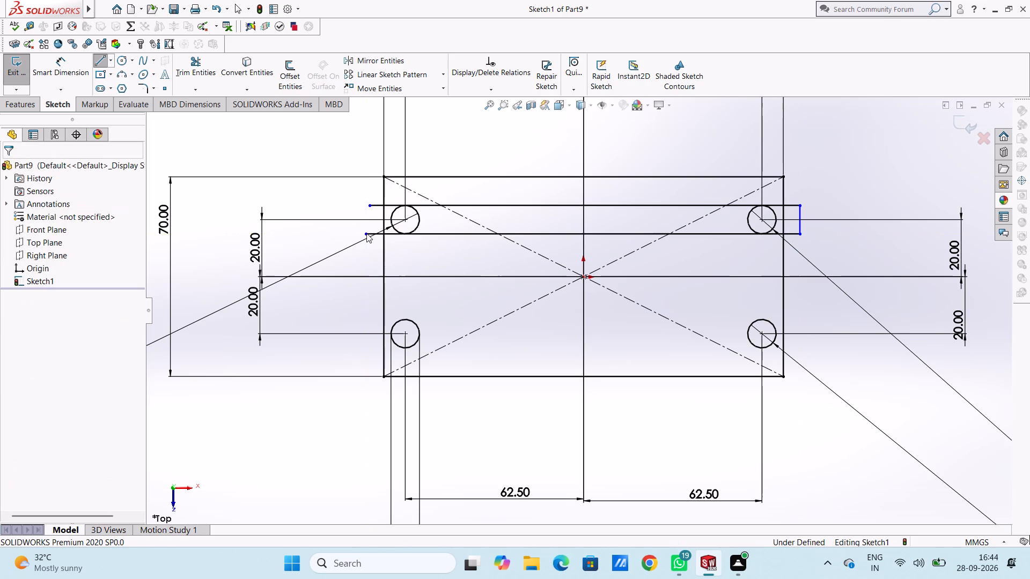
key(Escape)
key(Escape)
Sketch connected lines tangent to the lower circles, about 160 mm along the top, overhanging both rectangle sides and closed at the right end.
scroll(366, 233, up, 3)
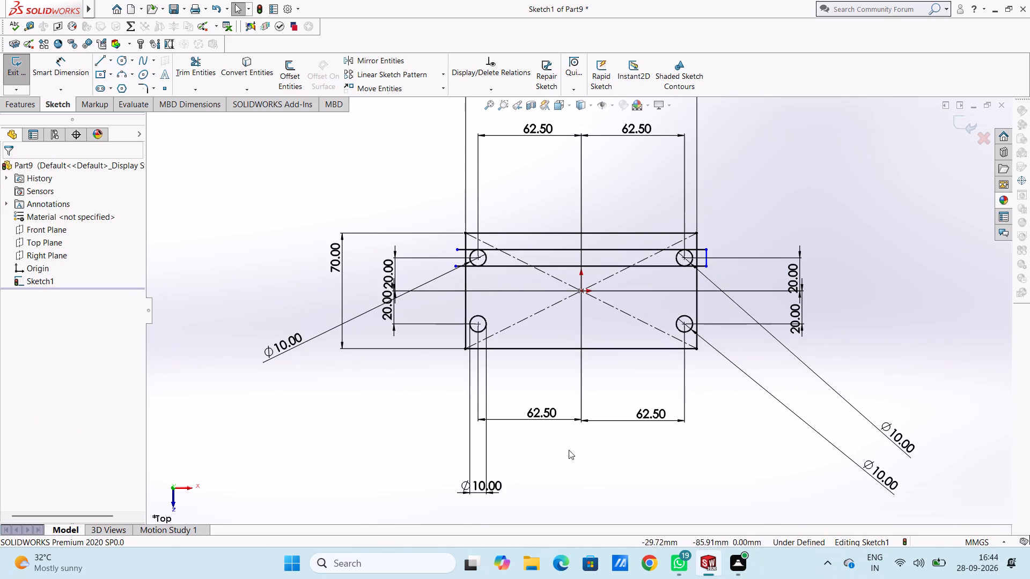
scroll(660, 390, down, 3)
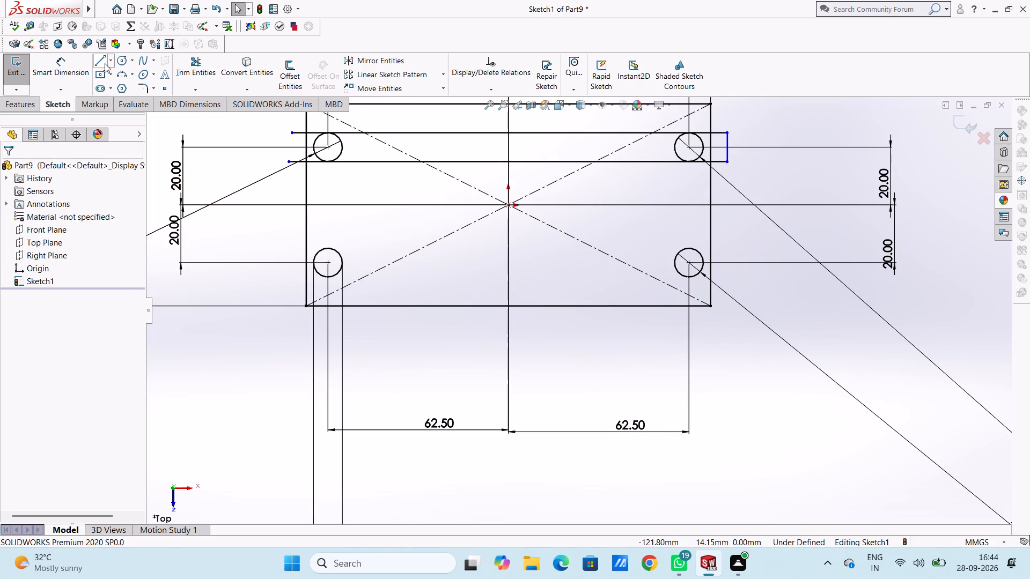
click(105, 63)
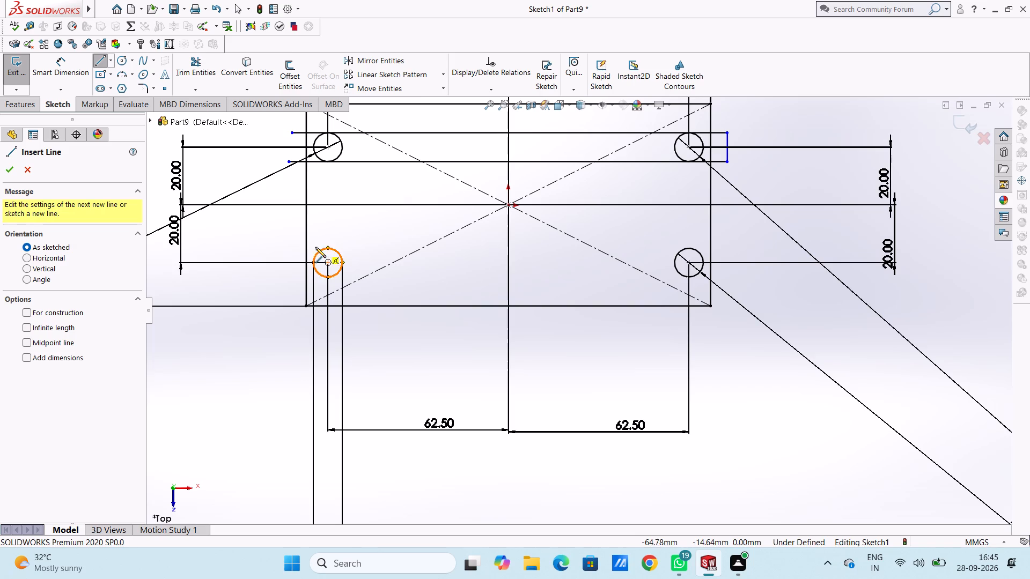
click(292, 246)
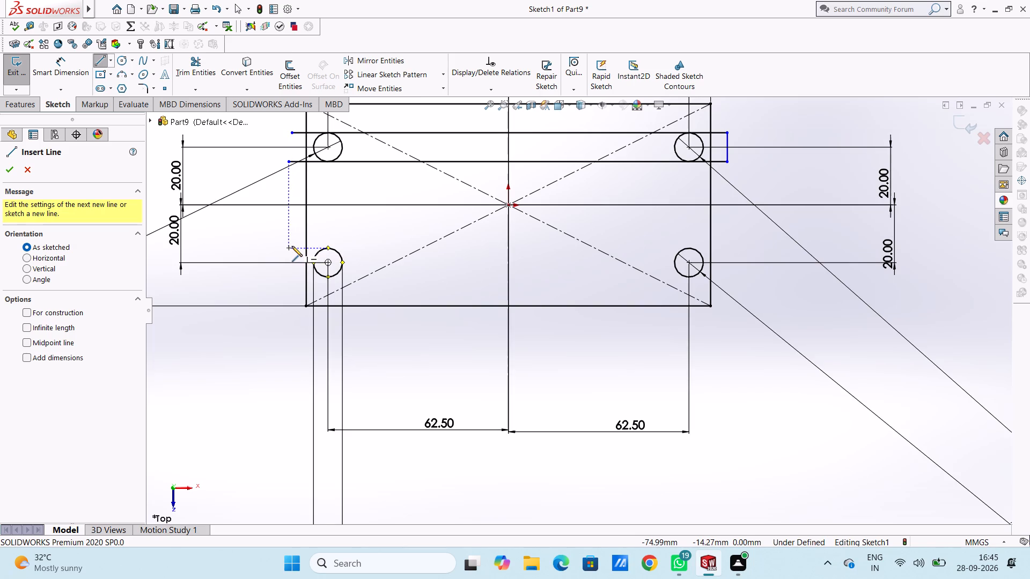
click(751, 249)
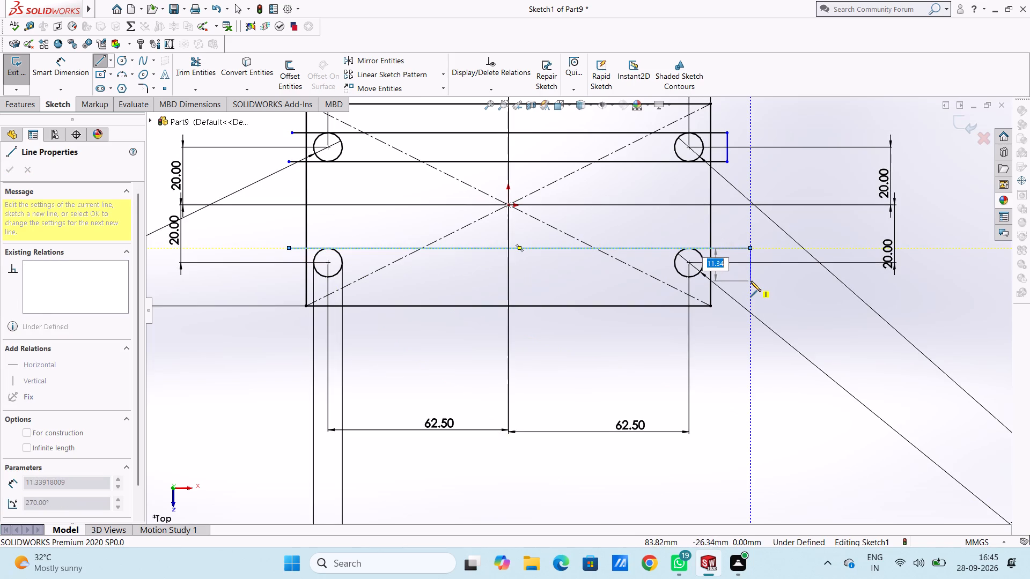
click(749, 278)
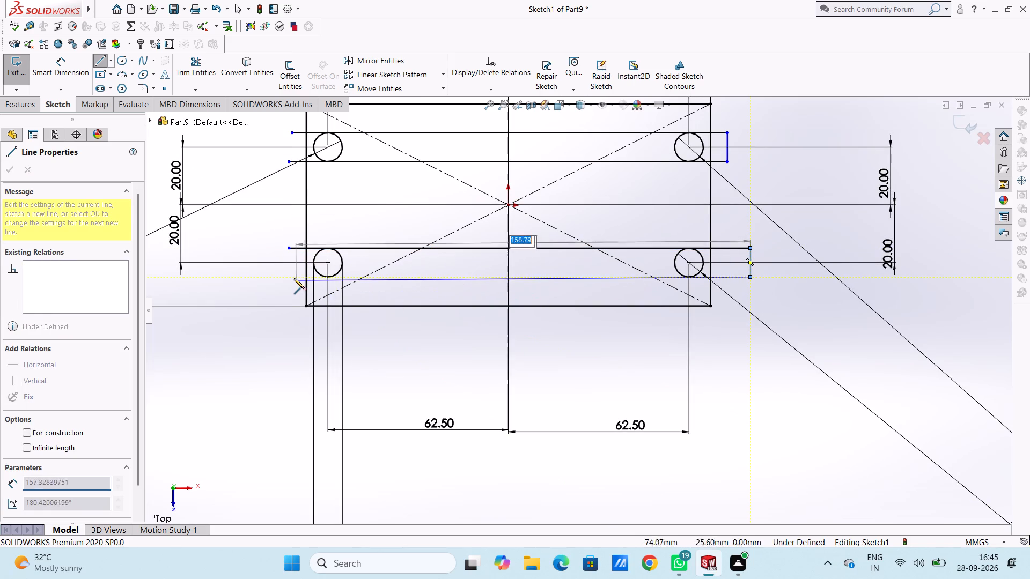
click(292, 277)
key(Escape)
key(Escape)
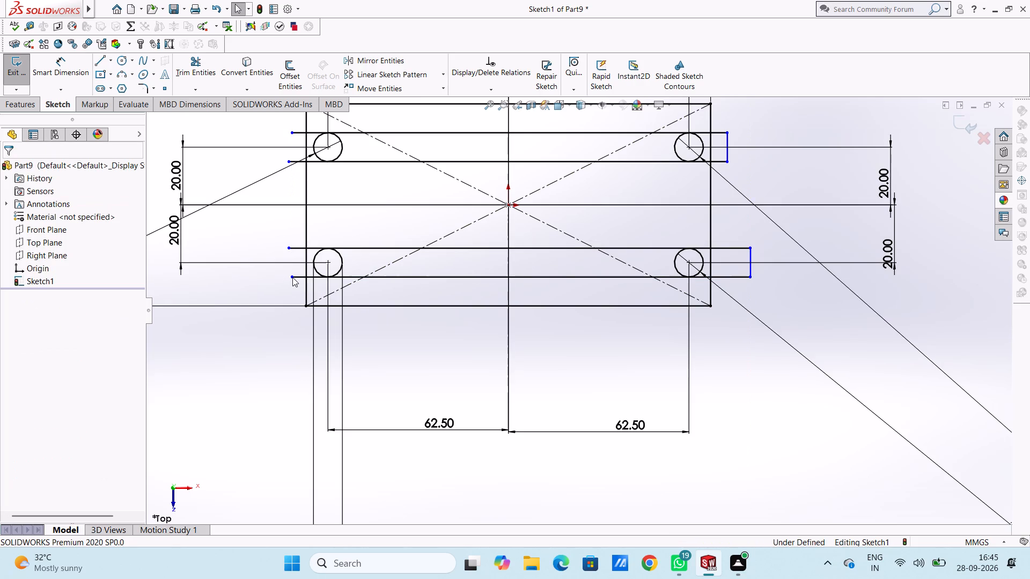
key(Escape)
Trim the line overhangs, rectangle edge, inner line segments and outer half of the upper left circle to form an open-ended slot.
scroll(292, 277, up, 4)
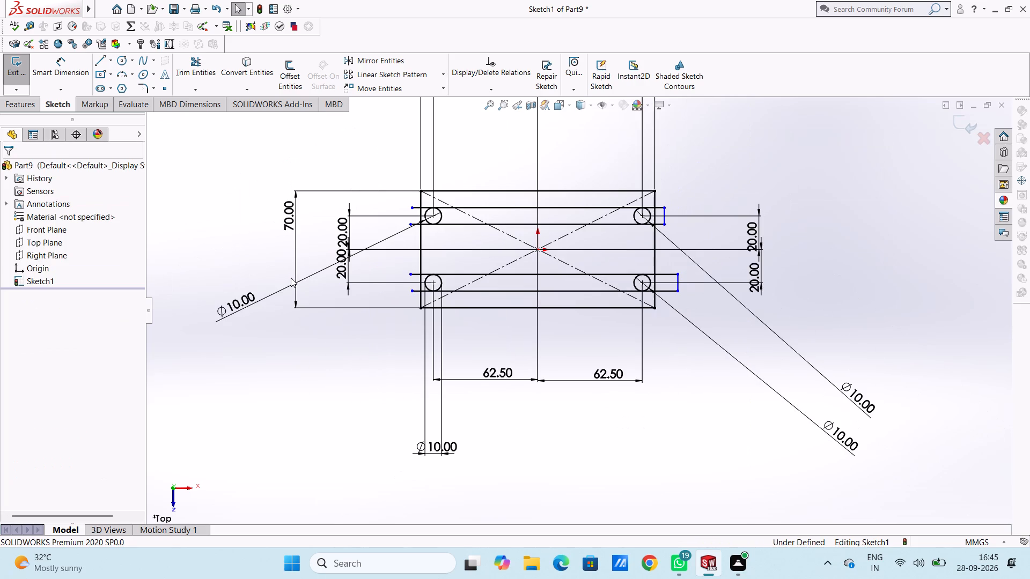
click(194, 62)
scroll(512, 210, down, 3)
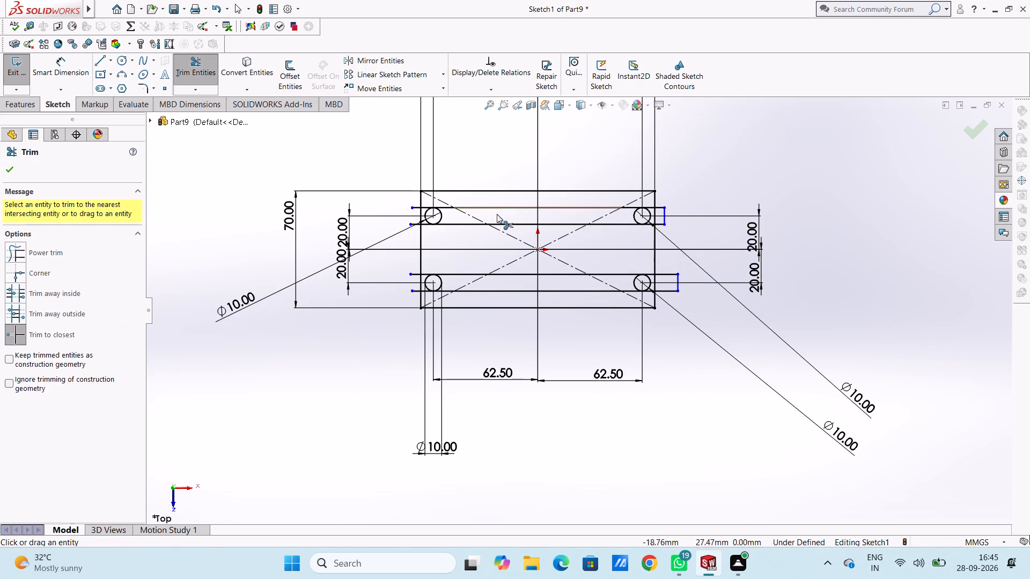
click(356, 222)
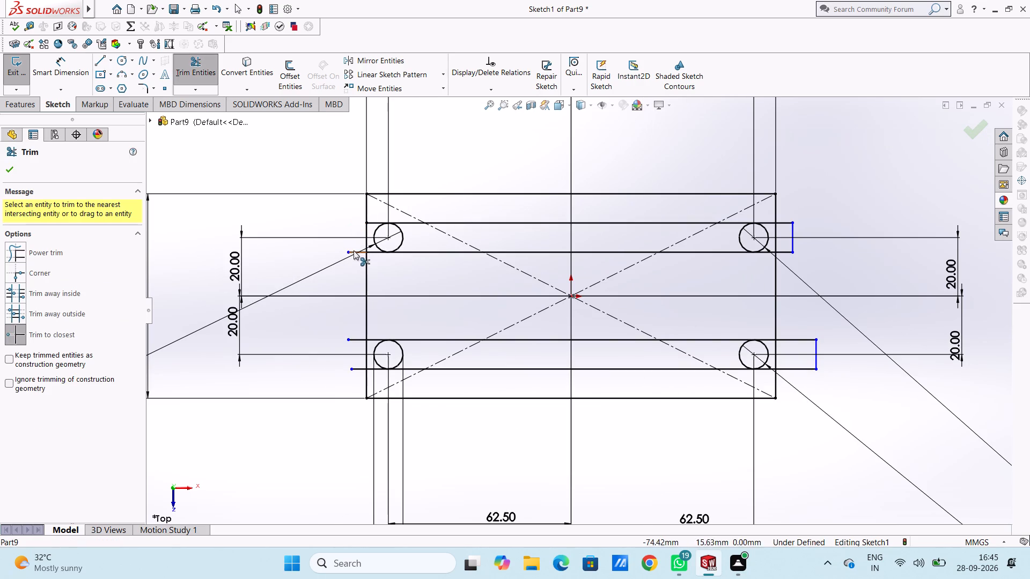
click(353, 252)
click(366, 238)
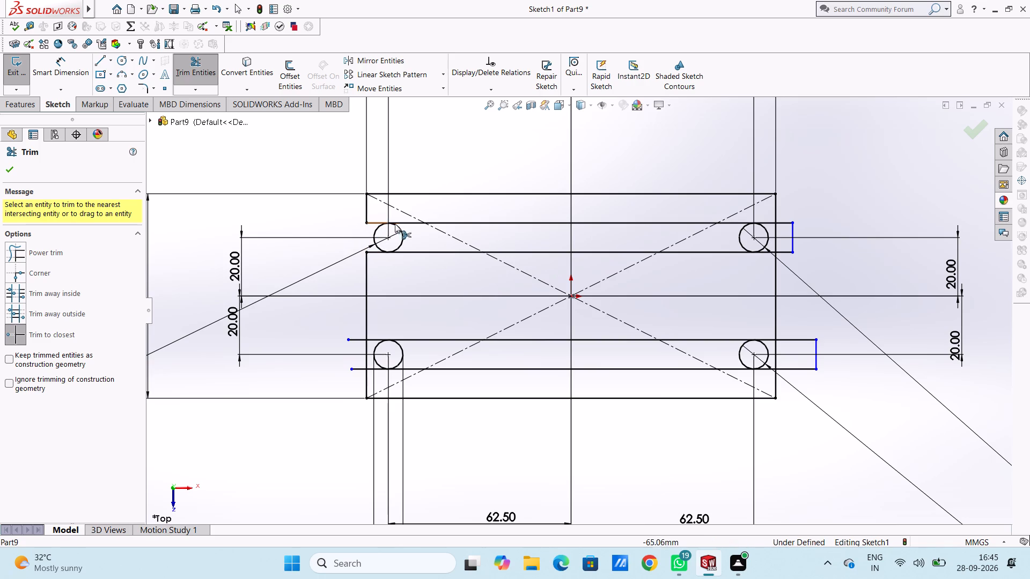
click(400, 224)
click(374, 232)
click(414, 252)
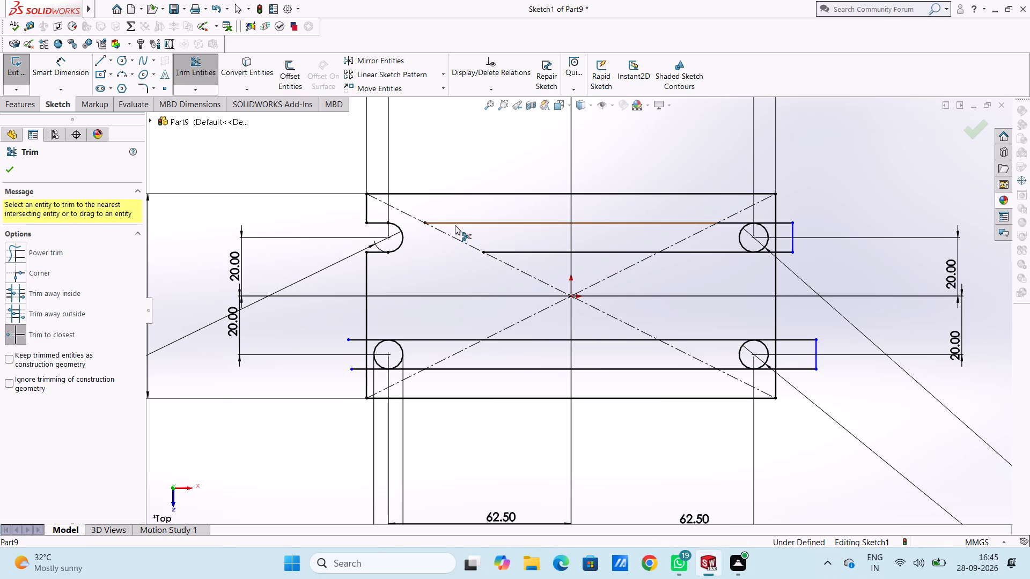
Trim the remaining upper lines between the slots, the right overhang, the edge segment and the circle's outer half to open the upper right slot.
click(455, 224)
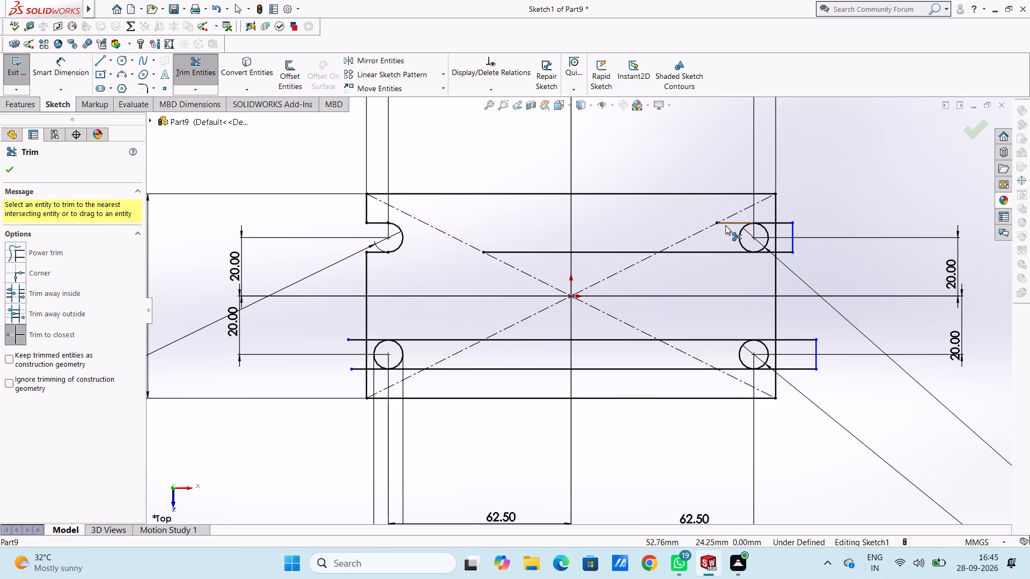
click(725, 225)
click(789, 222)
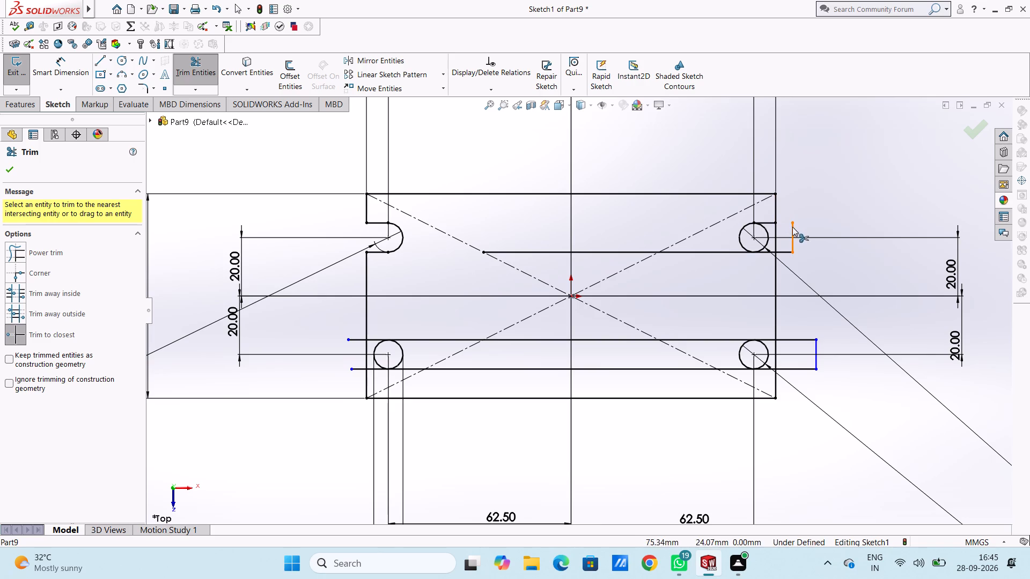
click(792, 227)
click(787, 252)
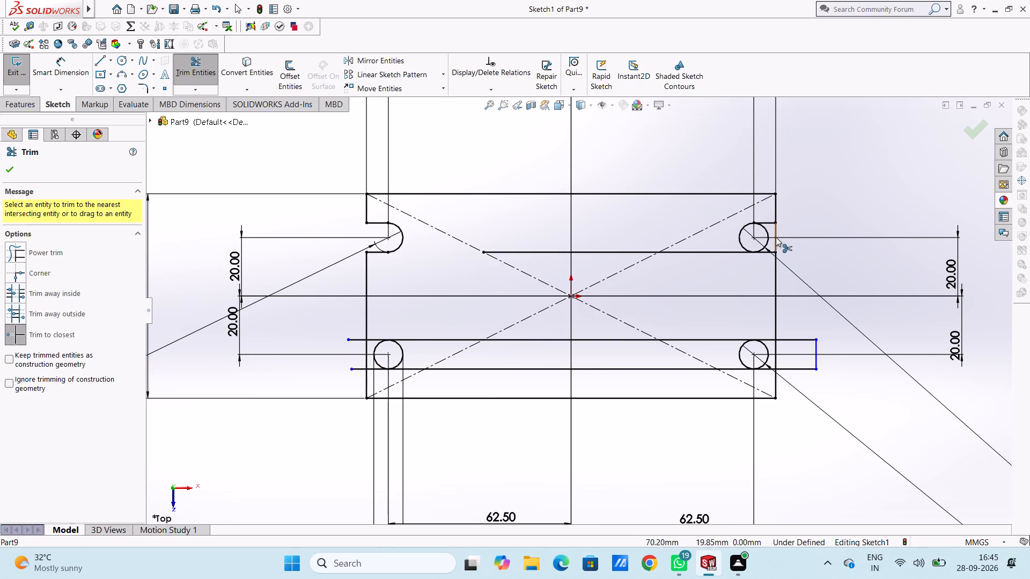
click(775, 236)
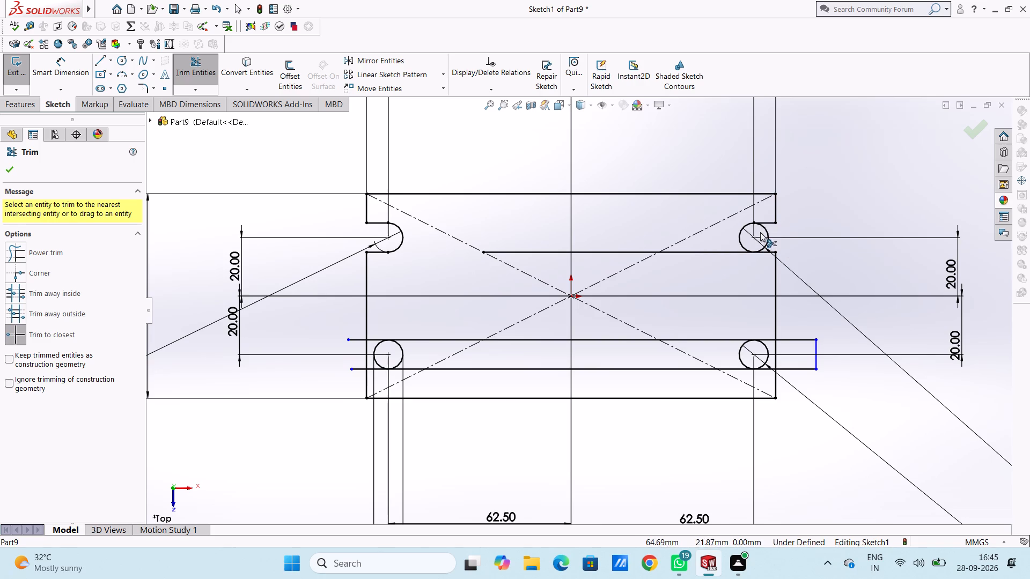
click(766, 232)
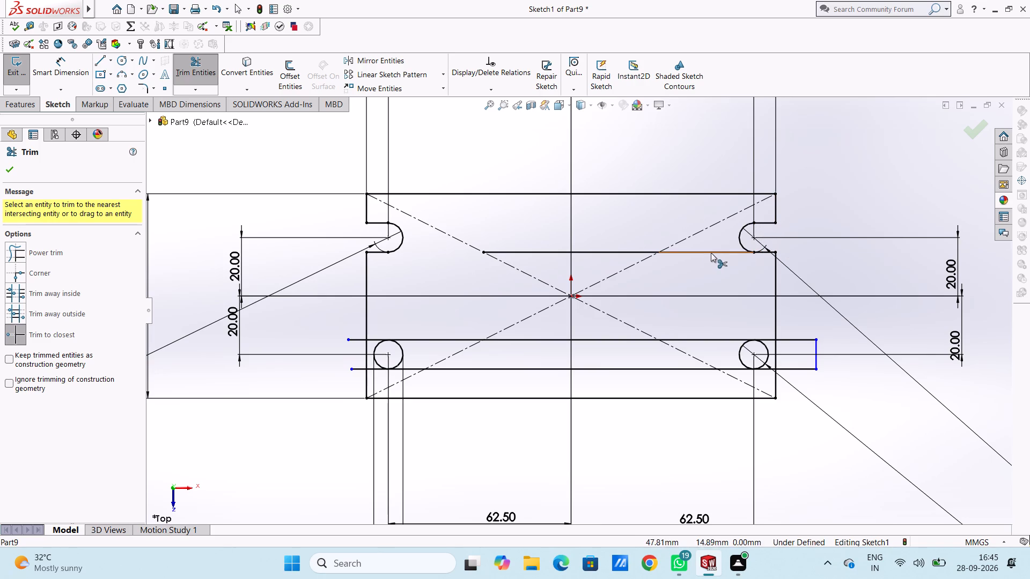
click(711, 252)
click(644, 253)
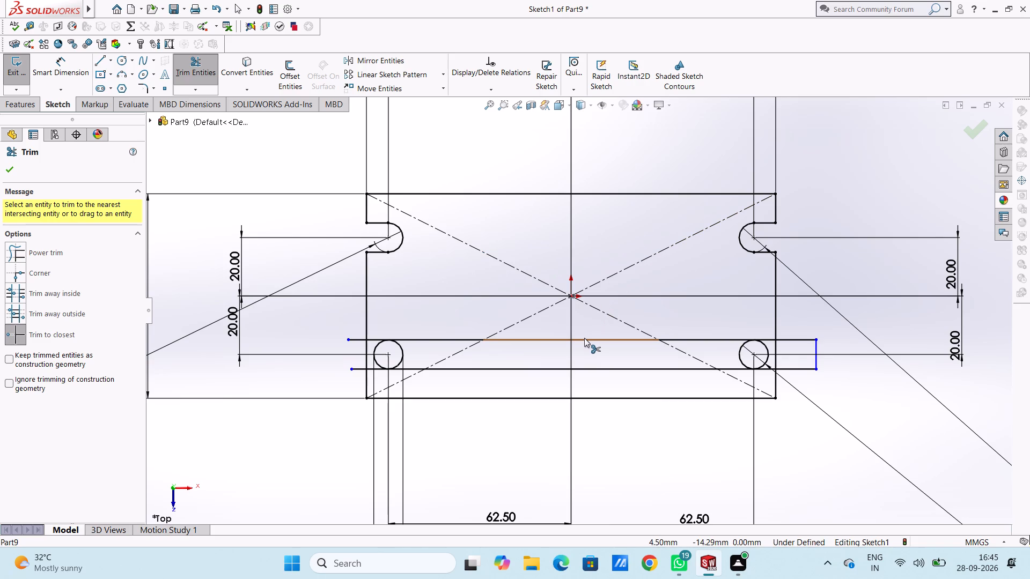
Trim the overhangs, rectangle edge, circle's outer half and adjacent inner line segments to form the open-ended lower left slot.
scroll(783, 249, down, 5)
scroll(712, 262, down, 4)
scroll(631, 273, up, 3)
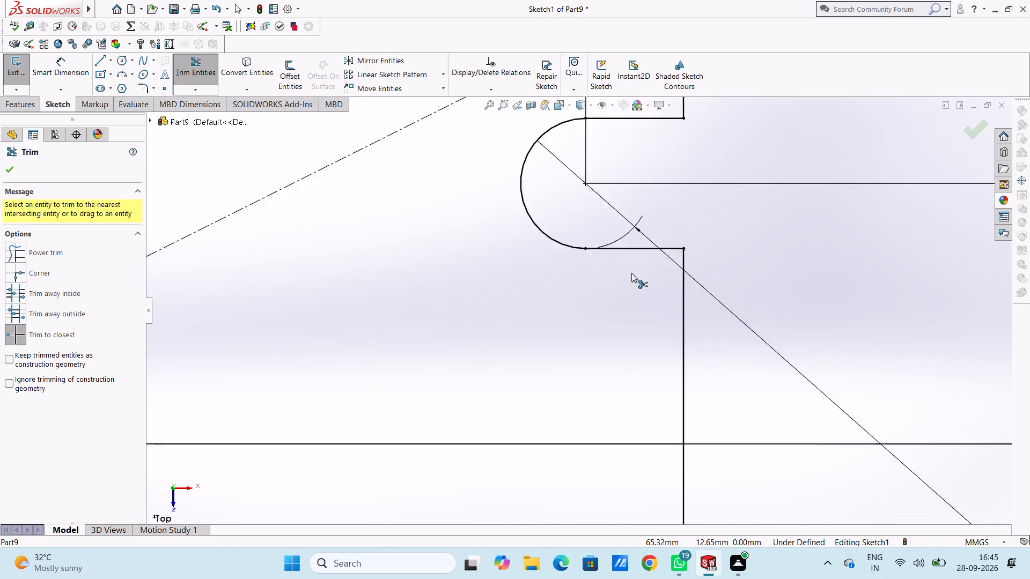
scroll(631, 273, up, 2)
scroll(570, 313, up, 5)
scroll(477, 375, up, 5)
scroll(313, 412, down, 4)
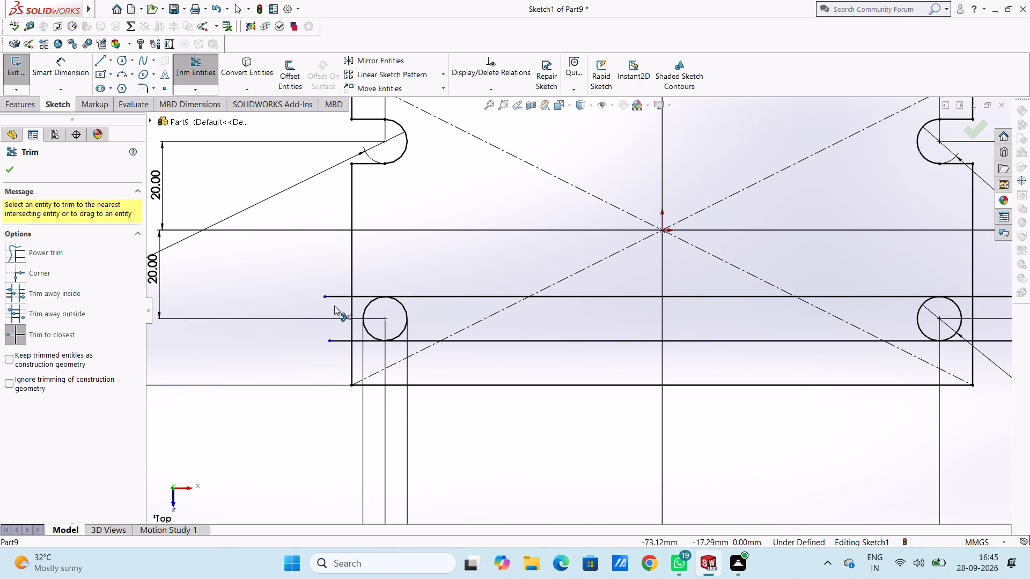
click(335, 297)
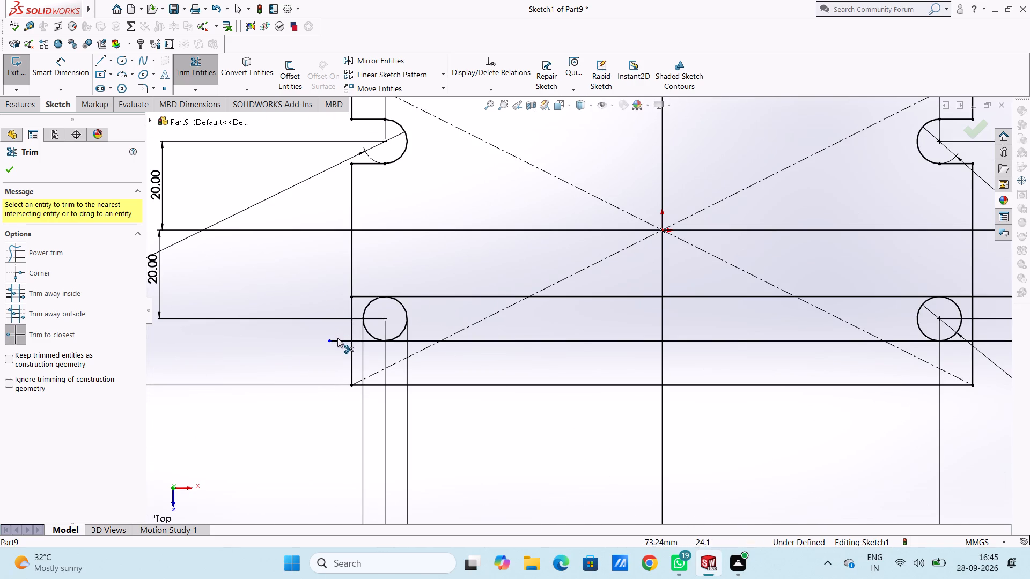
click(337, 339)
click(353, 311)
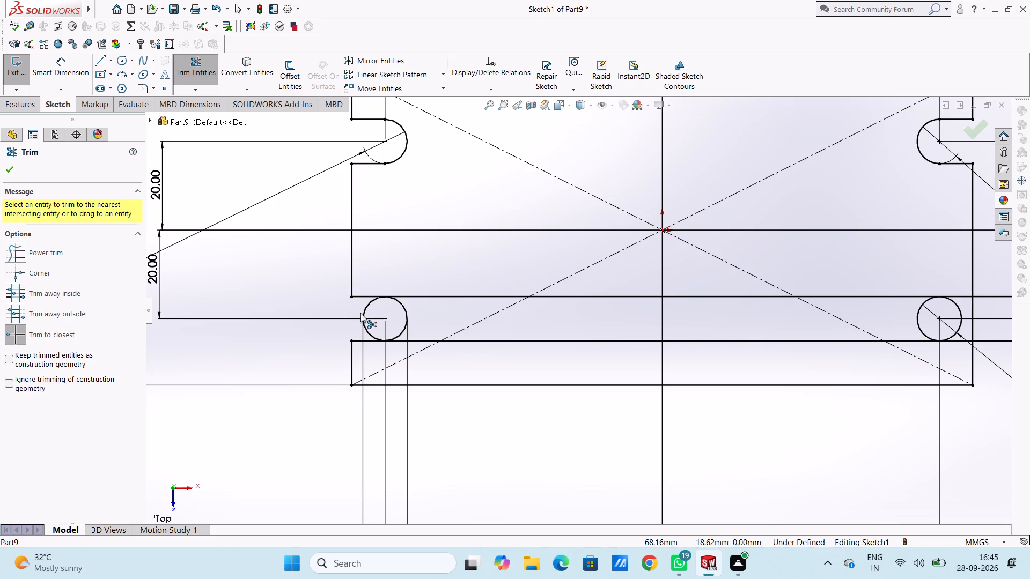
click(364, 315)
scroll(477, 309, up, 4)
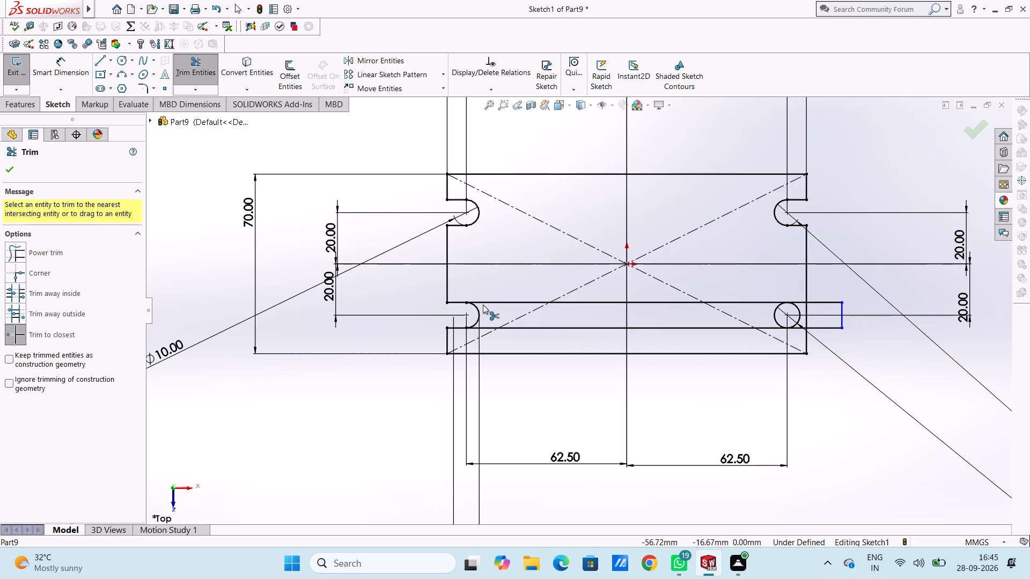
click(484, 303)
click(483, 327)
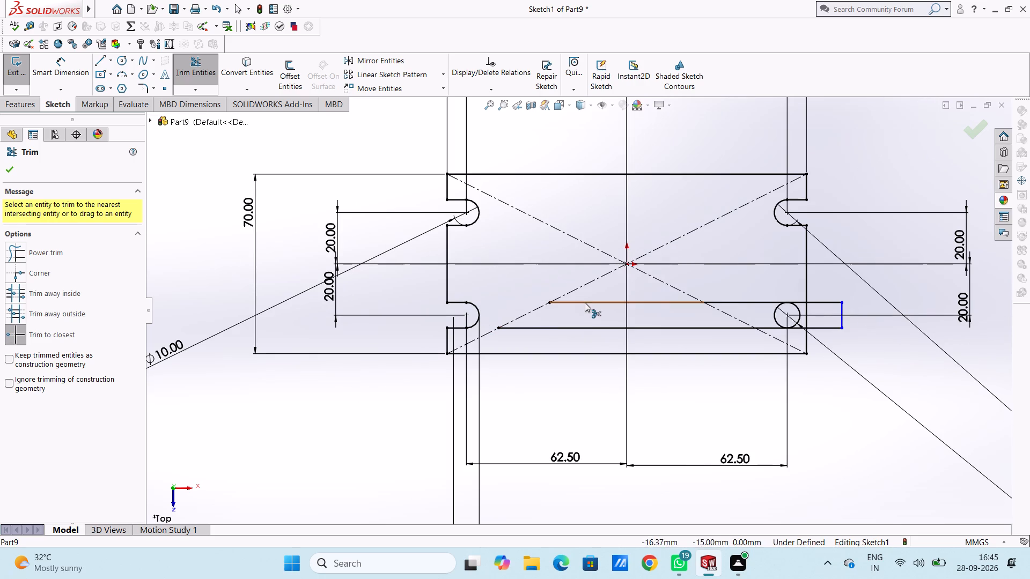
Trim the remaining lower lines between the slots, the right overhang, the edge segment and the circle's outer half to open the lower right slot.
click(585, 302)
click(569, 329)
click(720, 302)
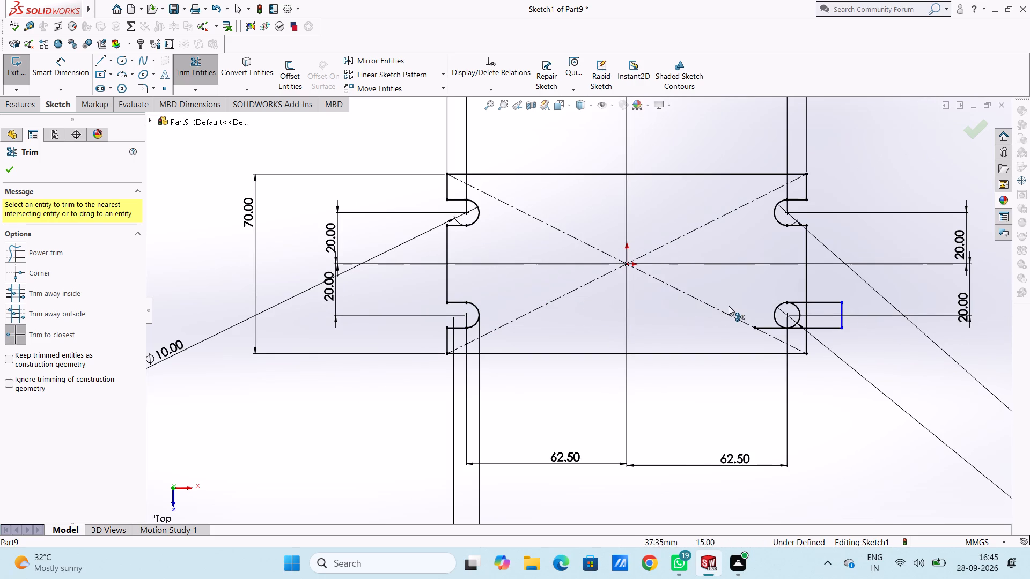
click(764, 330)
scroll(814, 318, down, 5)
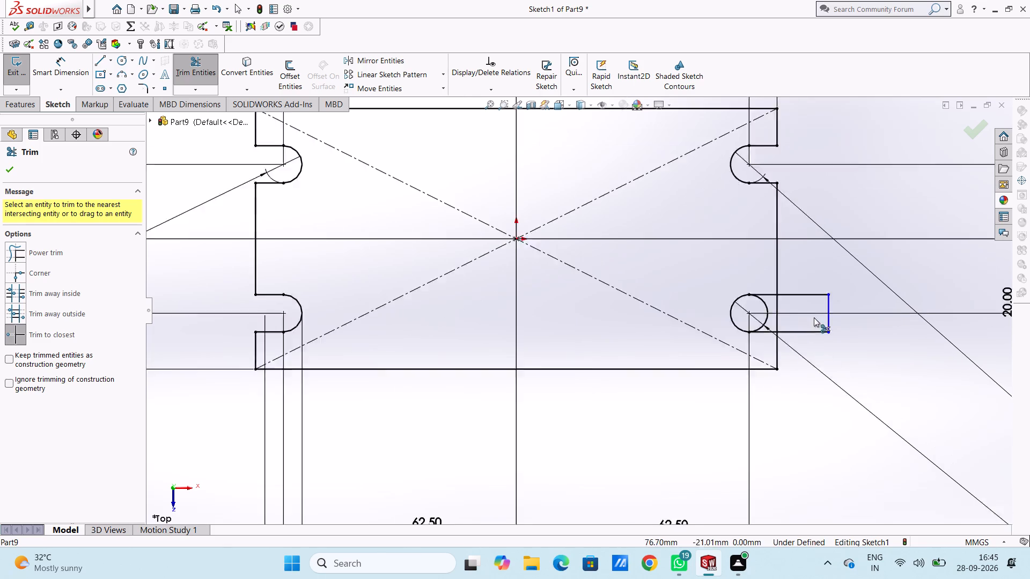
click(791, 284)
click(805, 302)
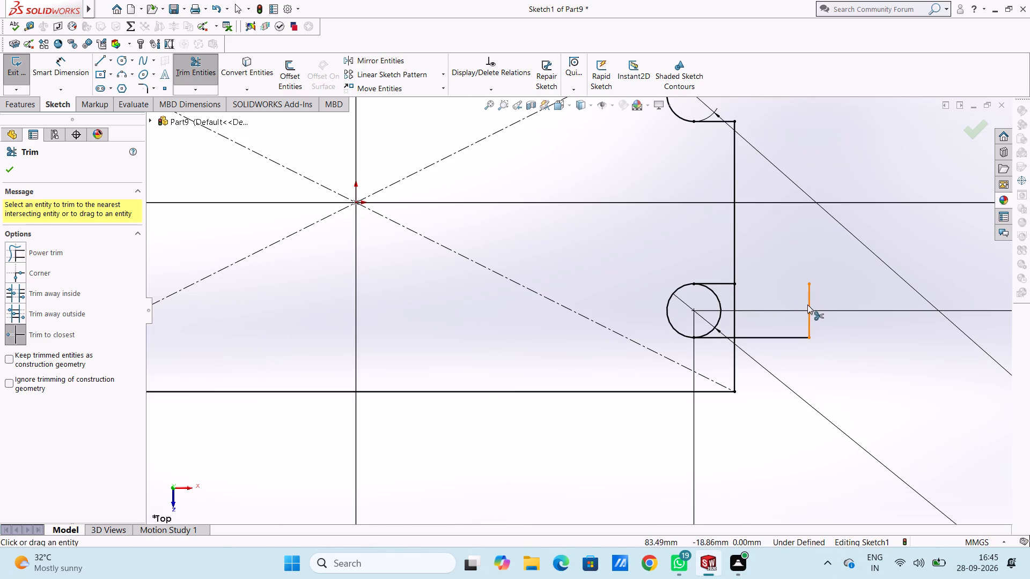
click(807, 305)
click(798, 337)
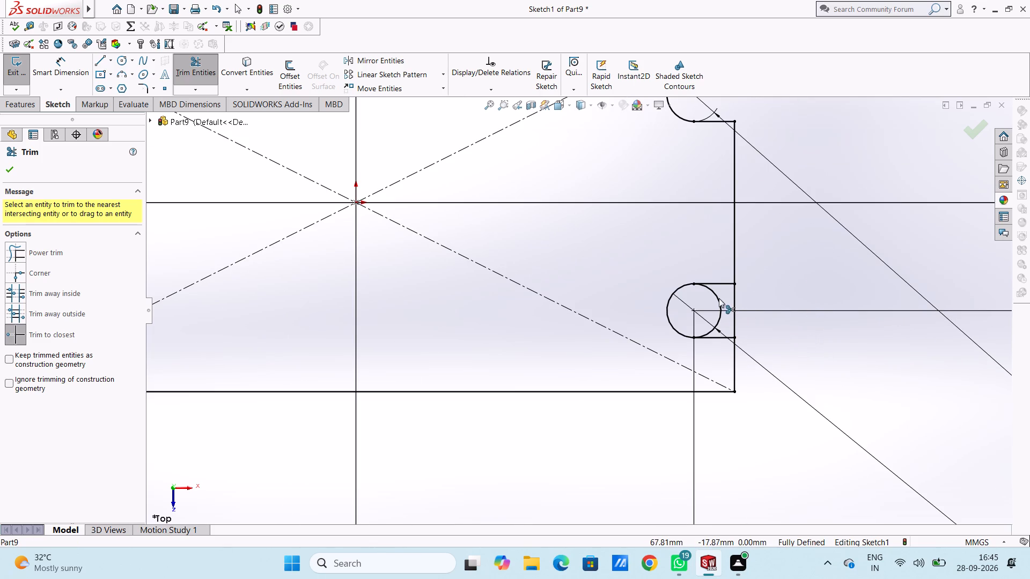
click(735, 301)
click(718, 299)
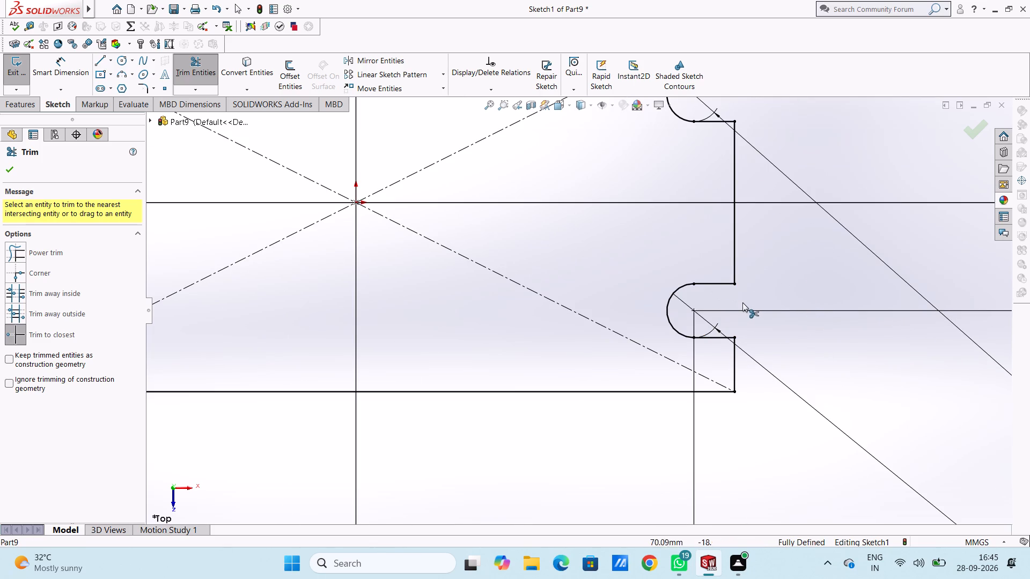
Extrude the slotted rectangle profile as a blind boss 20 mm from the sketch plane.
scroll(744, 303, up, 8)
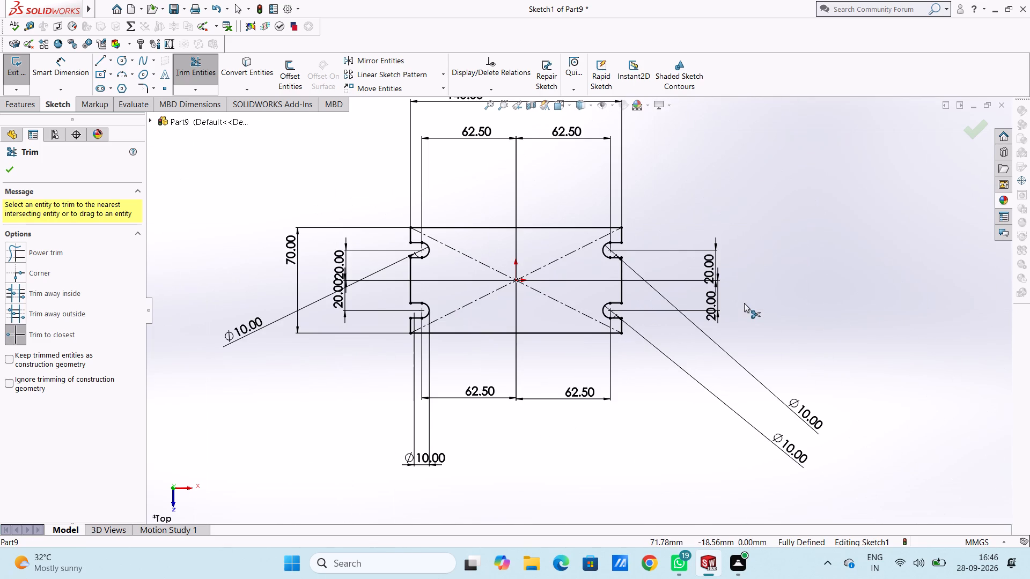
key(Escape)
key(Escape)
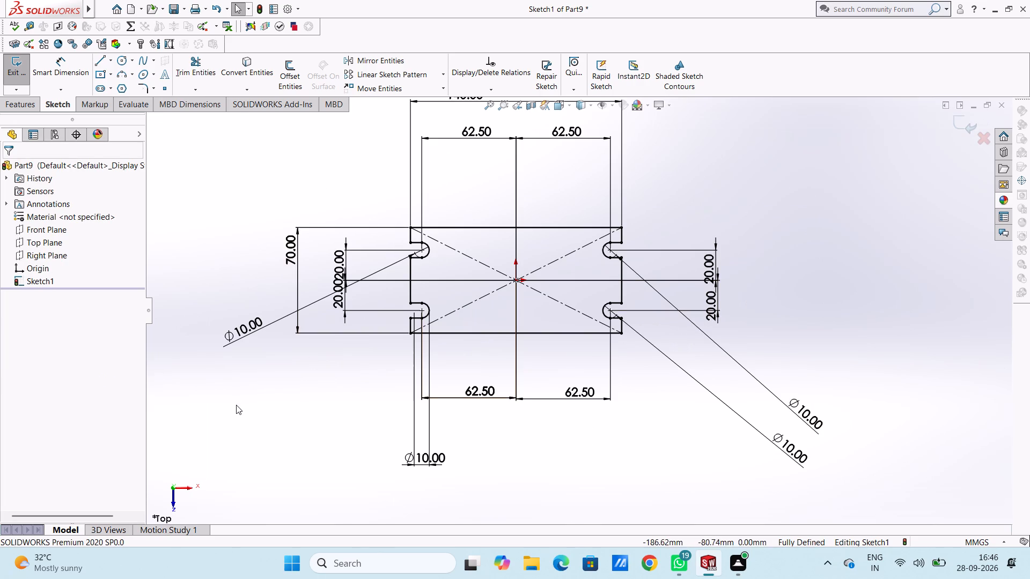
middle_drag(258, 414, 240, 380)
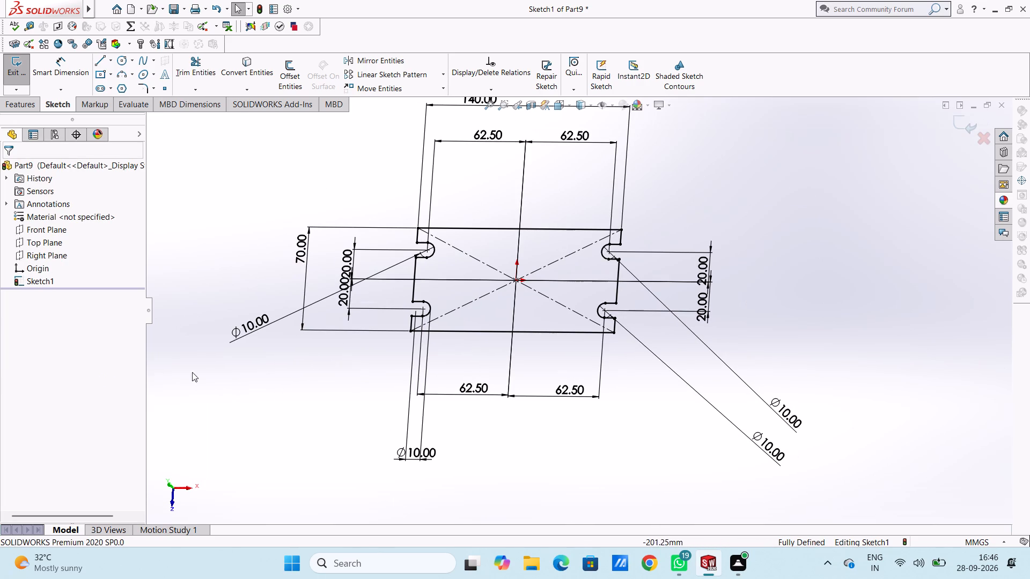
click(35, 105)
click(31, 75)
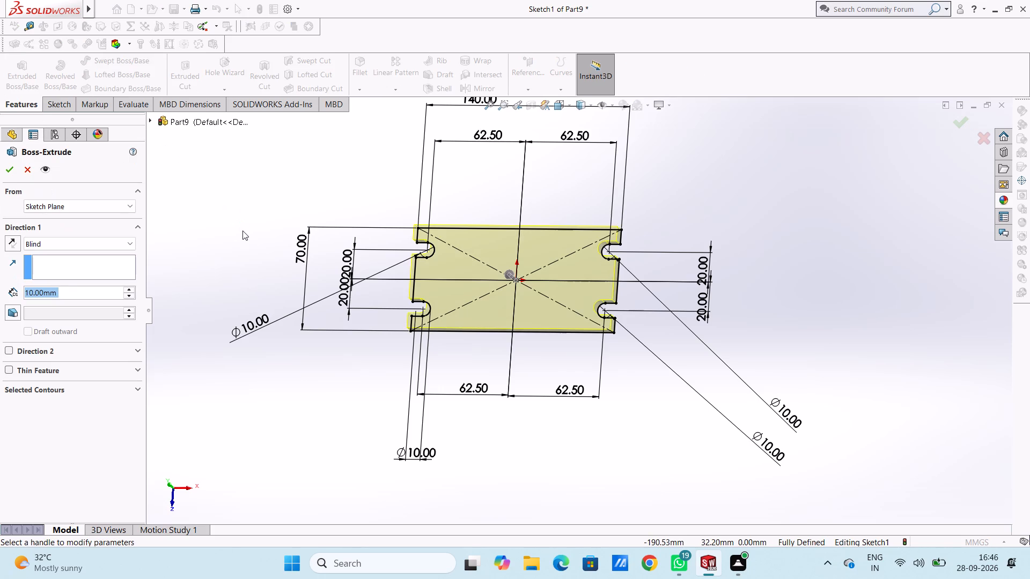
text(20)
key(Return)
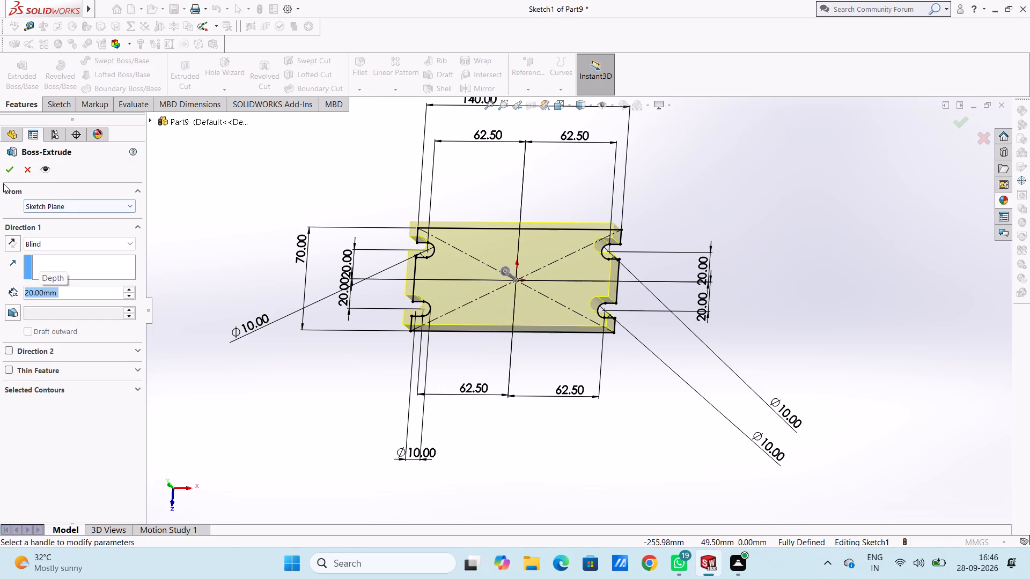
click(3, 171)
click(189, 217)
Examine the extruded plate and its four open slots from several angles.
middle_drag(206, 331, 249, 232)
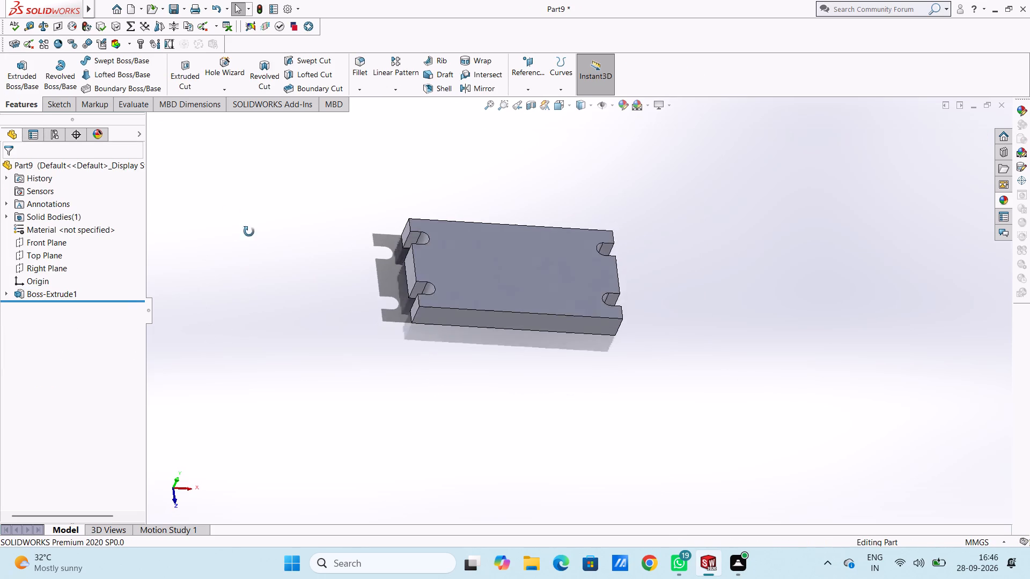
middle_drag(249, 232, 249, 206)
scroll(263, 340, up, 1)
middle_drag(263, 338, 212, 273)
middle_drag(363, 225, 370, 242)
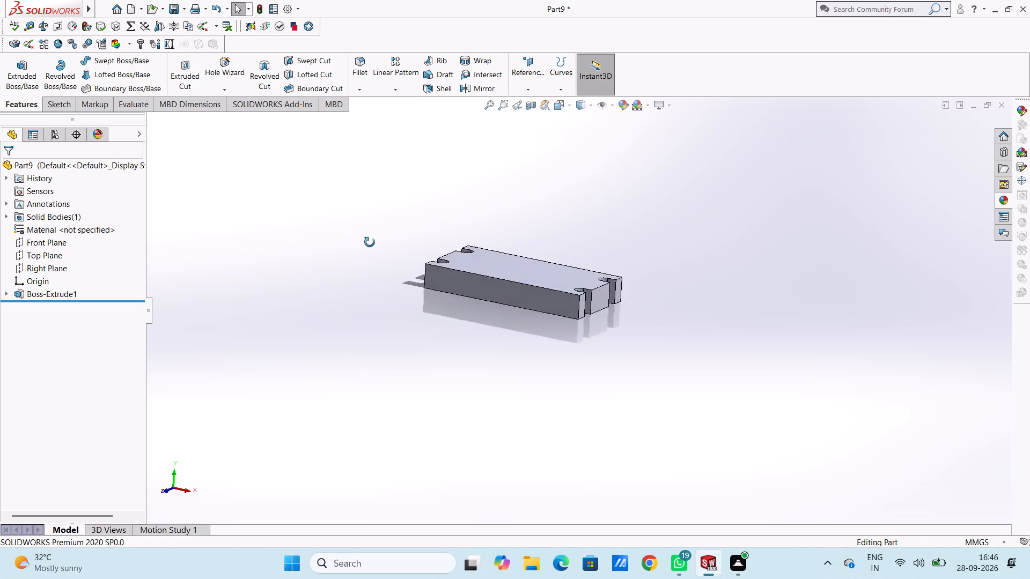
middle_drag(370, 242, 320, 292)
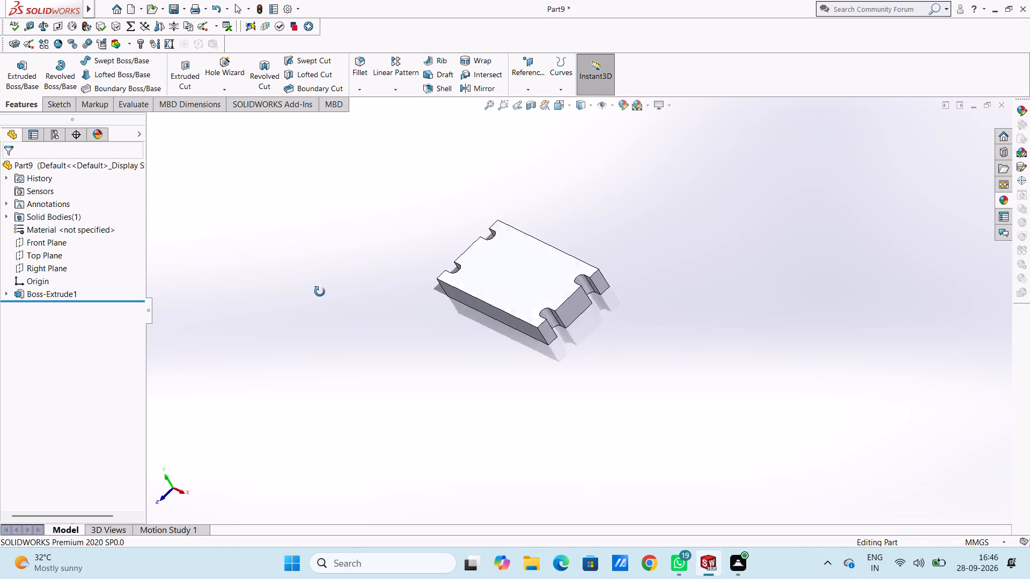
middle_drag(320, 292, 380, 358)
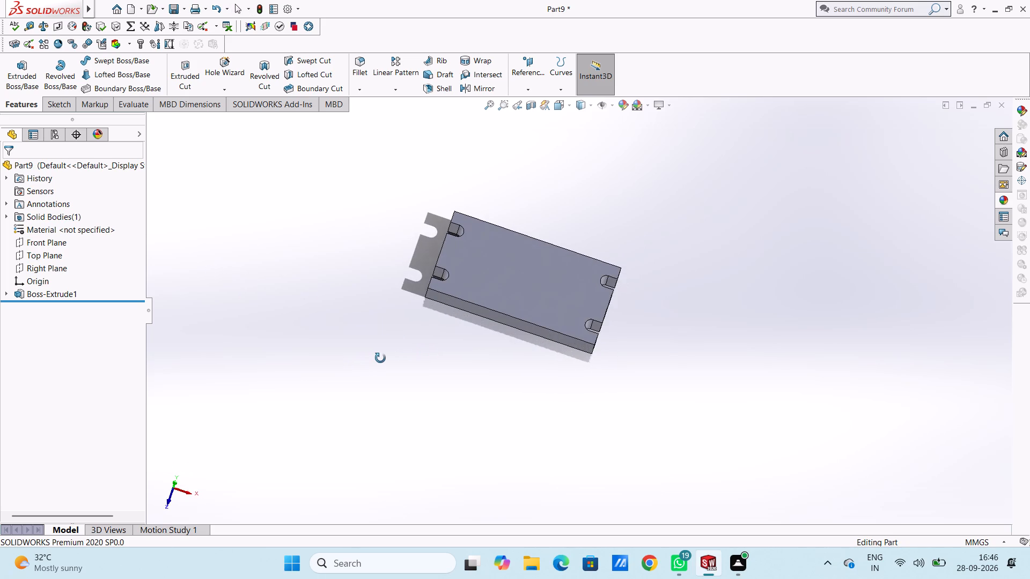
middle_drag(380, 358, 468, 207)
scroll(332, 306, down, 1)
middle_drag(449, 259, 453, 251)
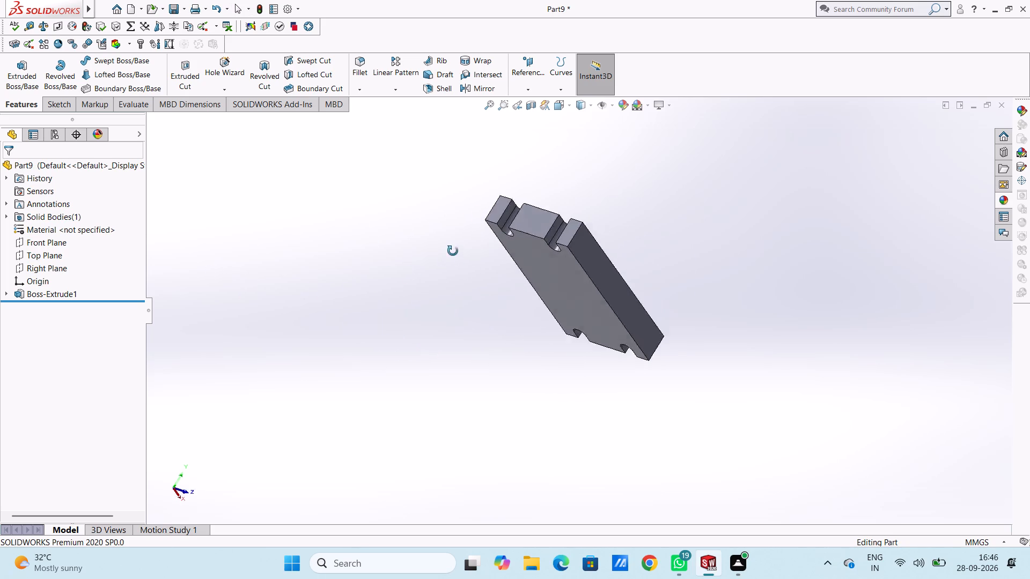
middle_drag(453, 251, 350, 326)
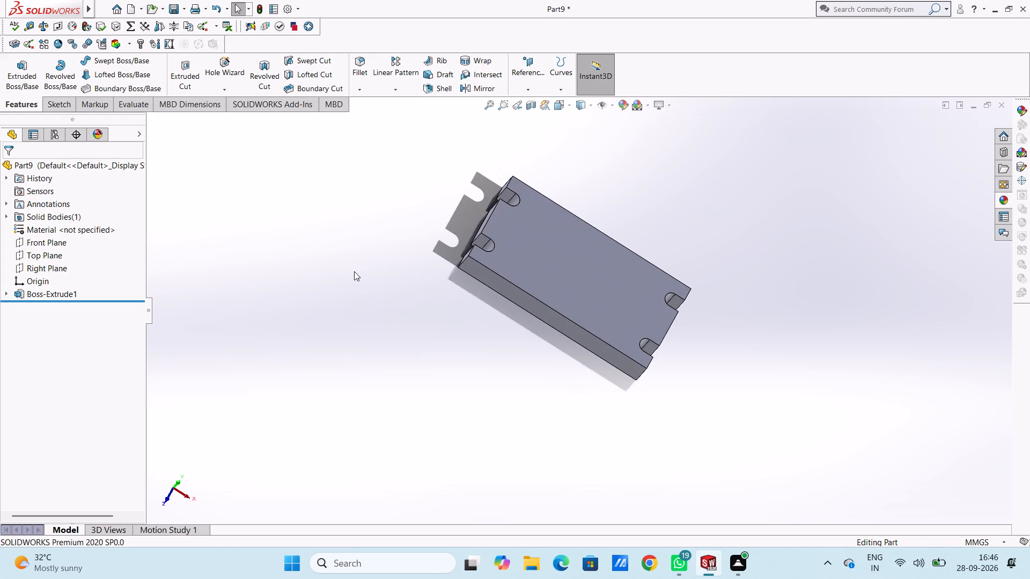
middle_drag(354, 271, 335, 330)
middle_drag(358, 249, 373, 265)
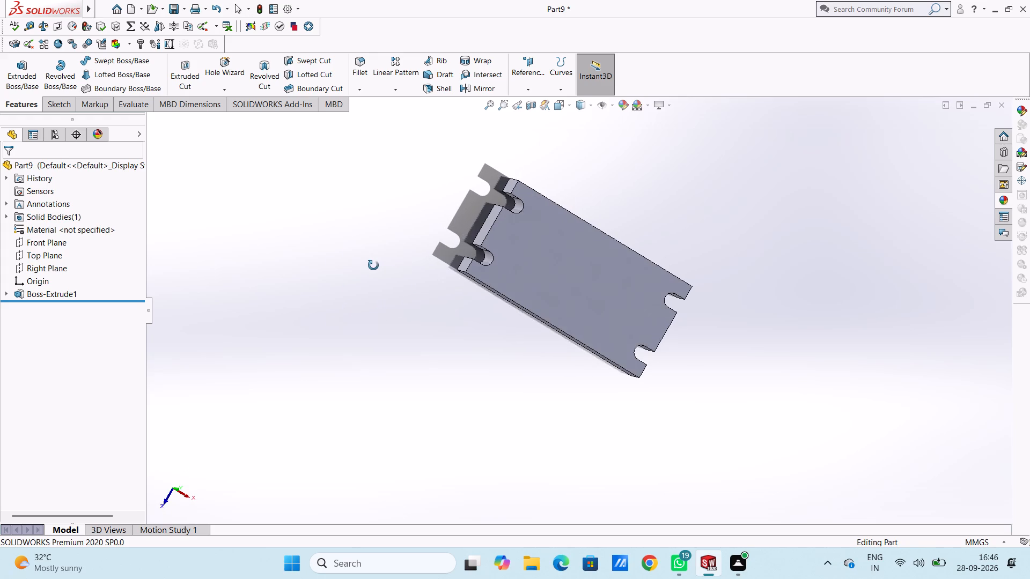
middle_drag(373, 265, 363, 266)
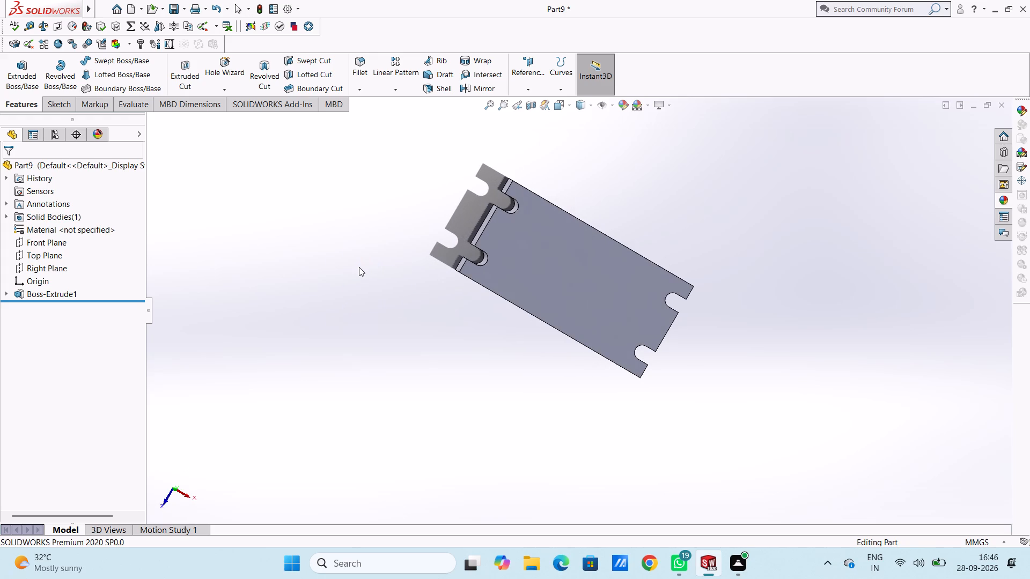
Start a sketch on the plate's top face and draw a circle of 10 mm radius centred on the origin.
key(ctrl+5)
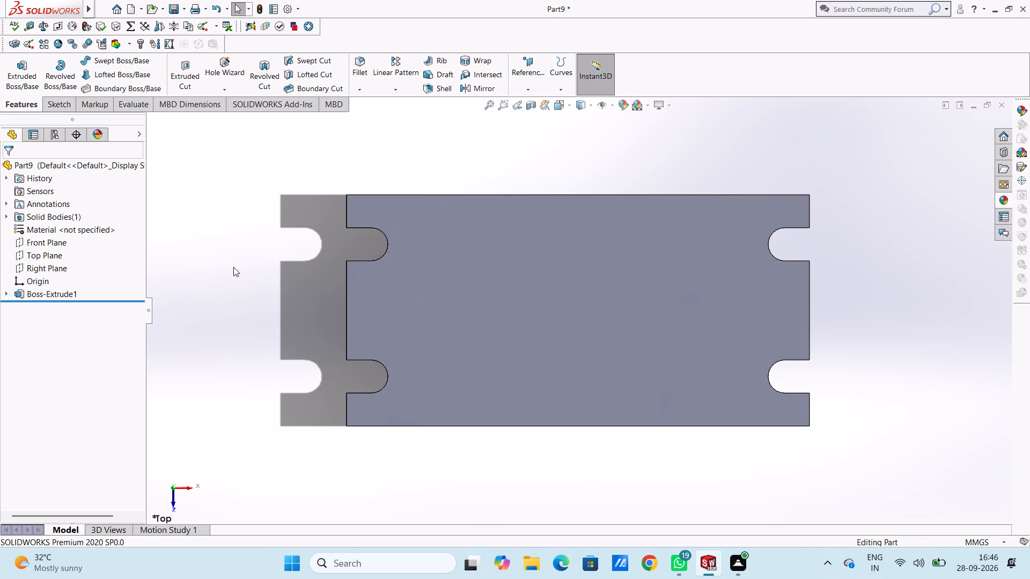
click(463, 290)
click(506, 262)
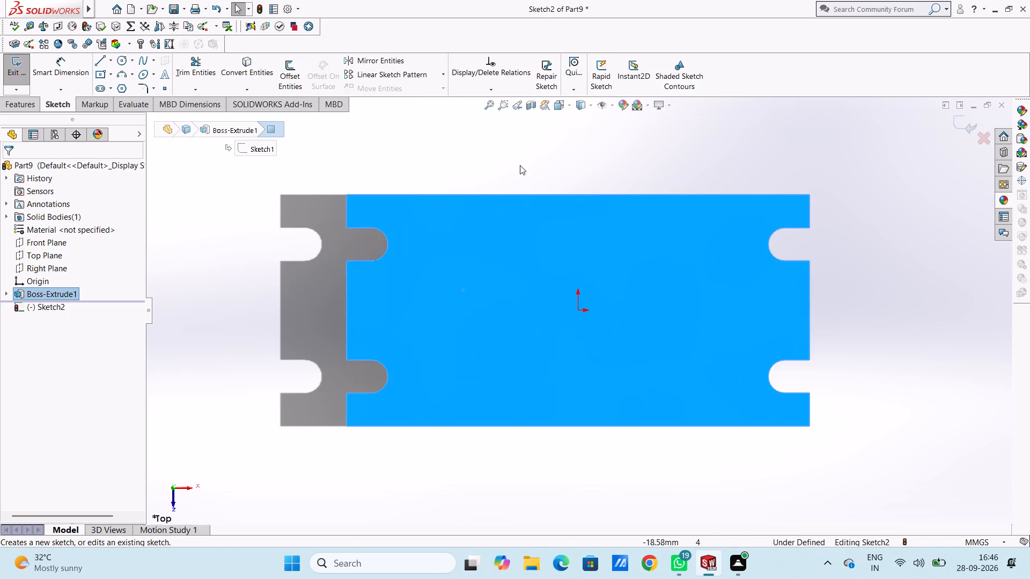
click(522, 158)
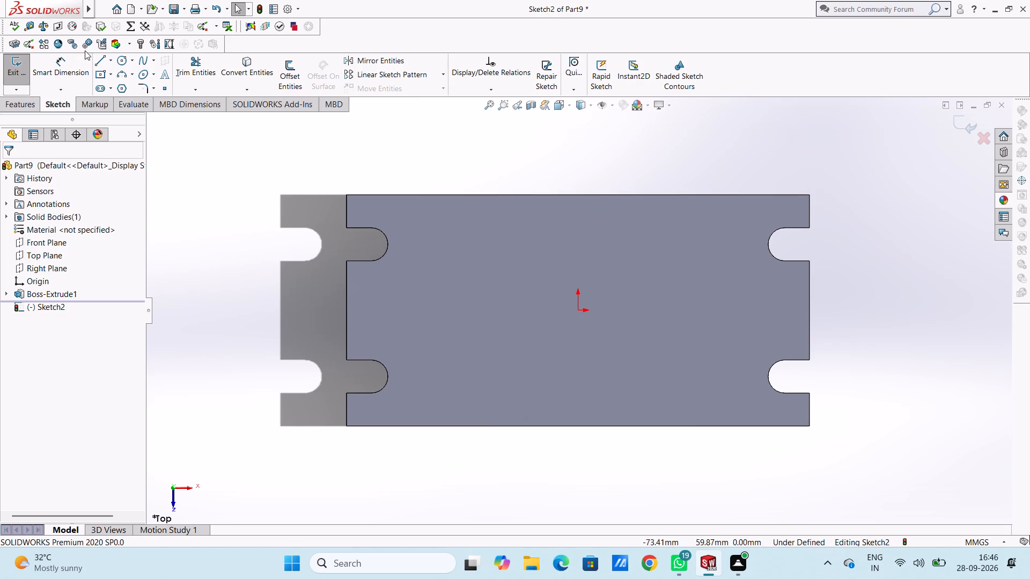
click(121, 63)
click(576, 311)
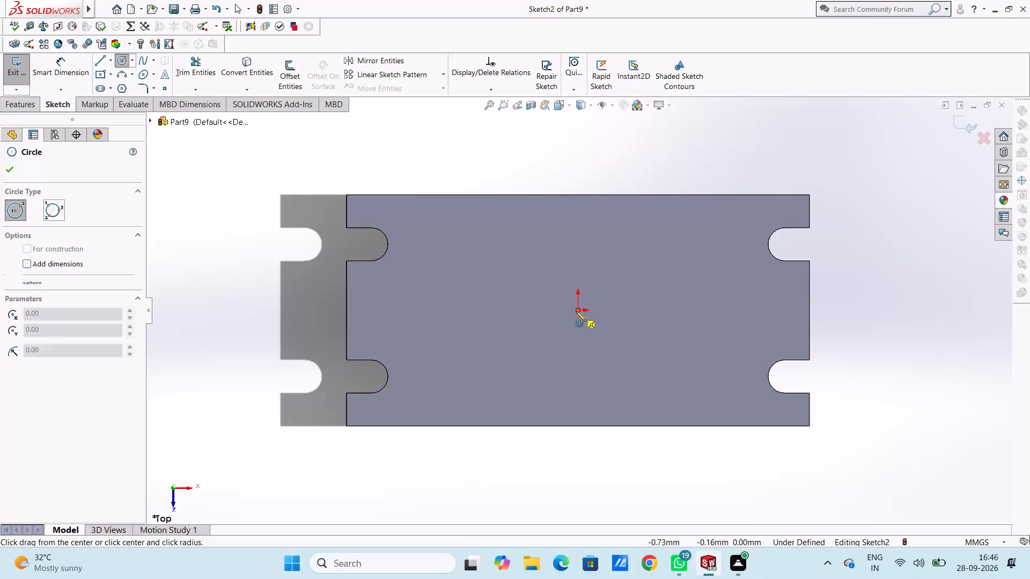
text(10)
key(Return)
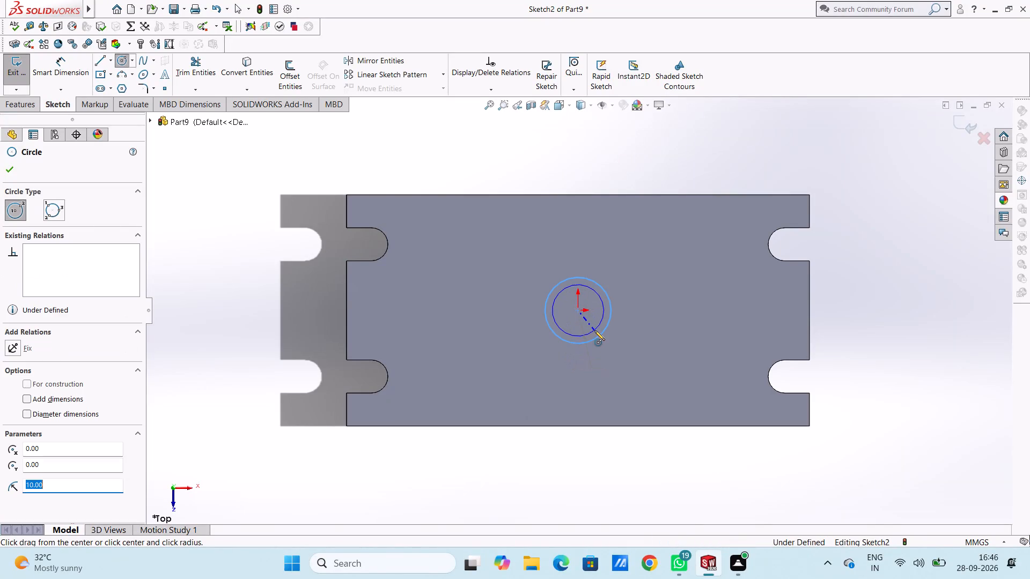
scroll(594, 330, up, 7)
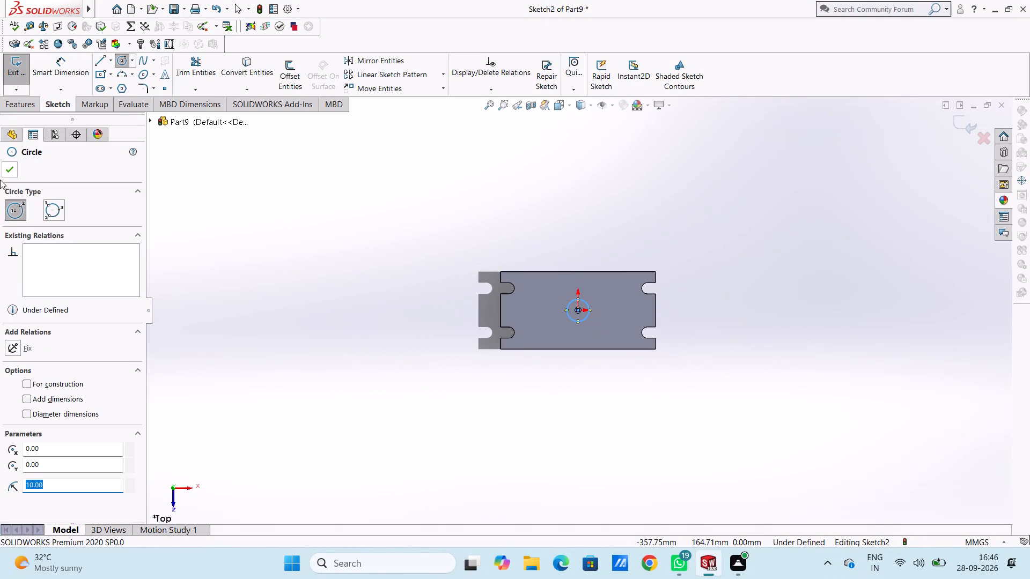
click(5, 169)
Dimension the central circle's diameter at 20 mm.
click(69, 62)
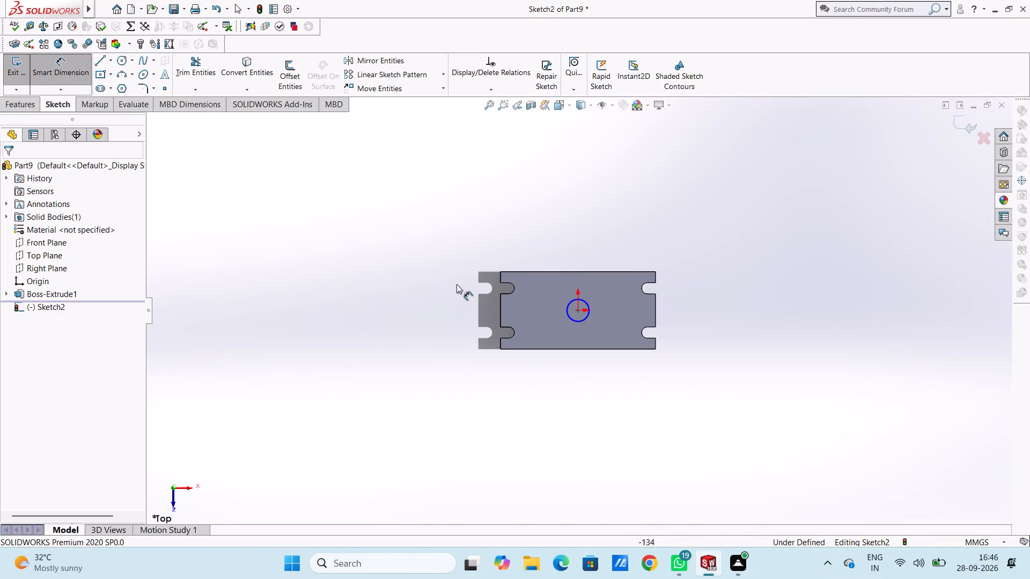
click(576, 299)
click(727, 174)
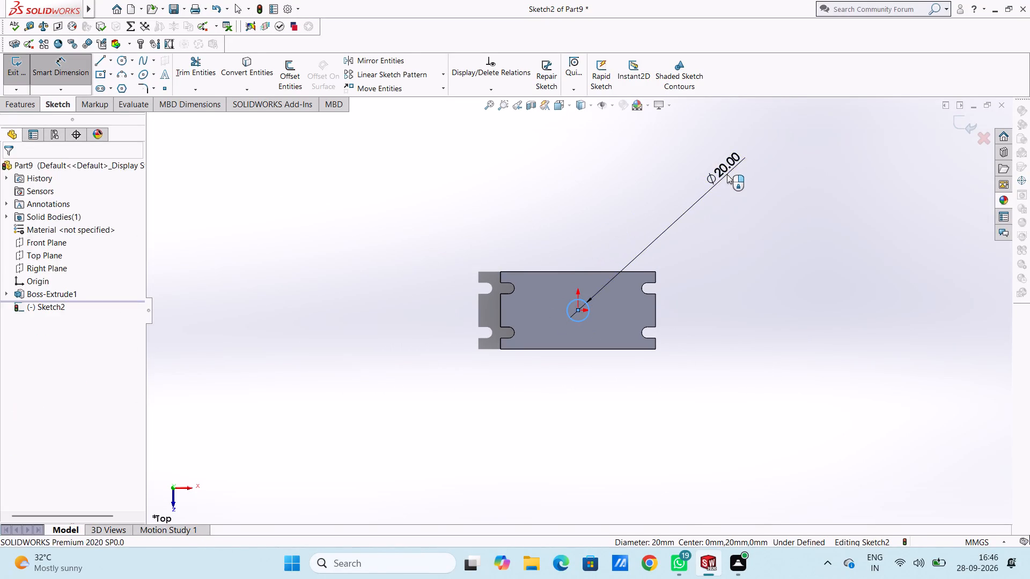
key(Return)
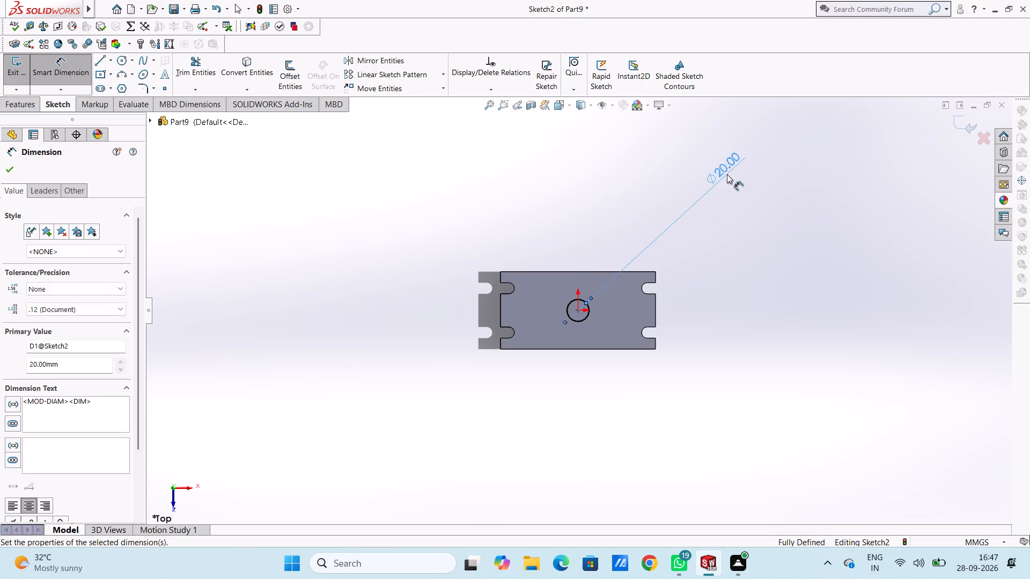
click(553, 178)
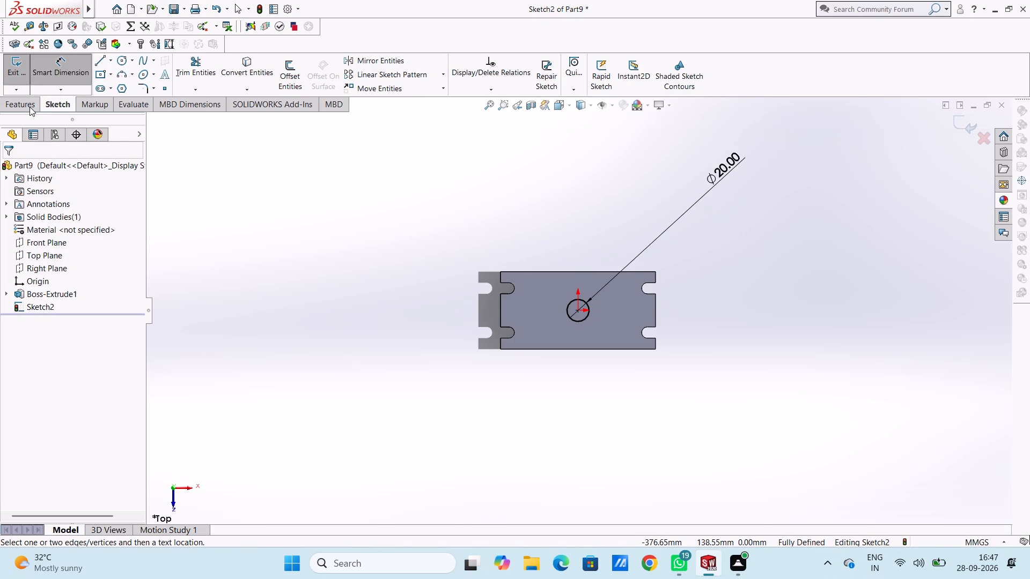
Cut-extrude the central circle 20 mm deep into the plate.
click(30, 107)
click(175, 75)
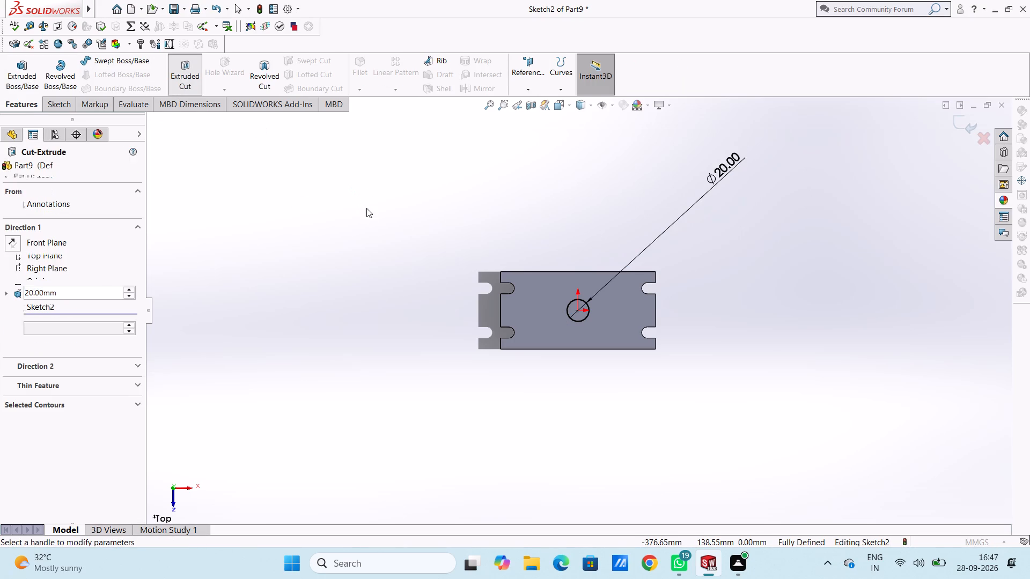
click(8, 168)
click(232, 235)
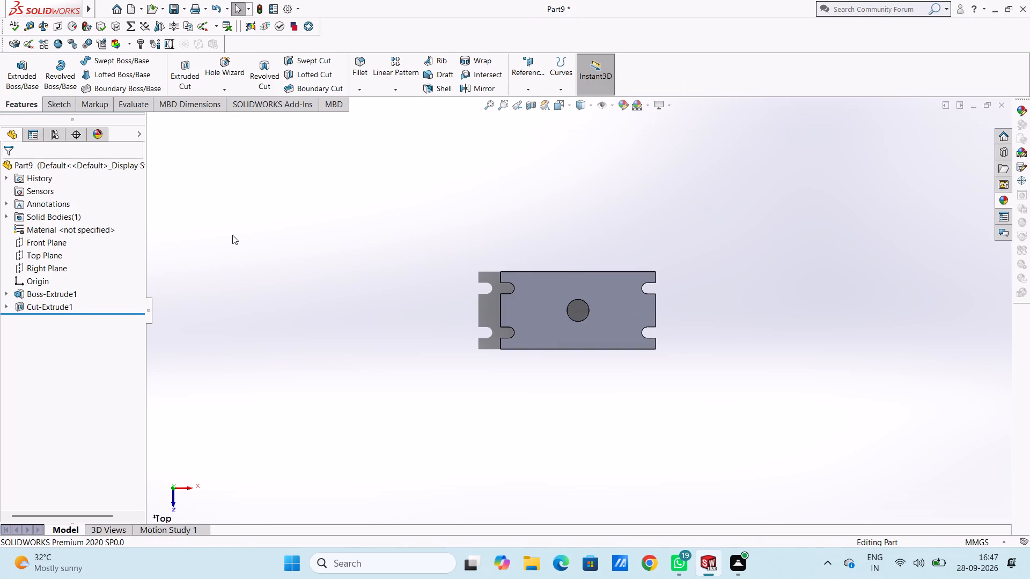
Start a new sketch on the plate's top face and draw a 40 x 40 mm centre rectangle on the origin.
key(ctrl+5)
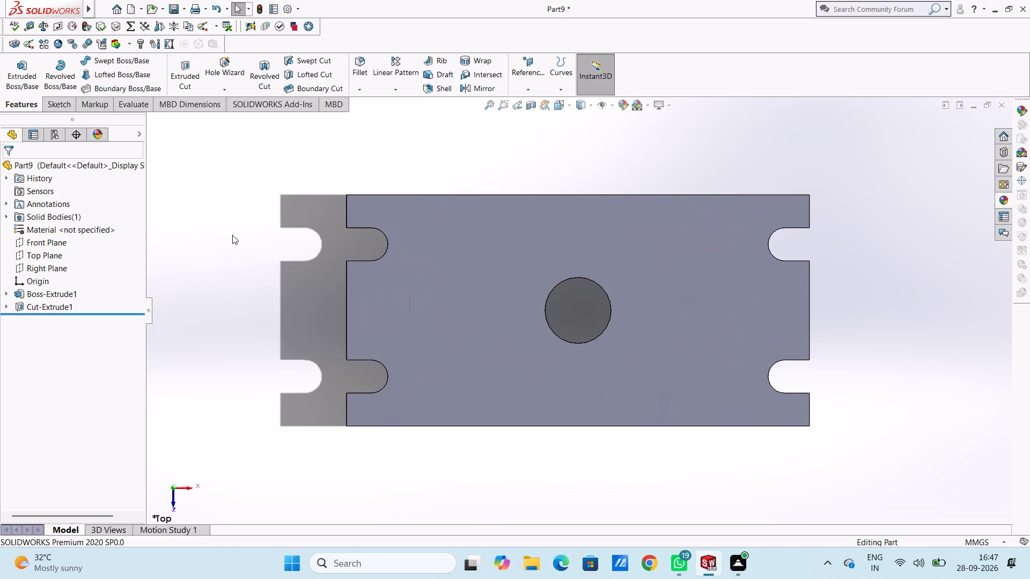
scroll(232, 235, up, 2)
click(487, 273)
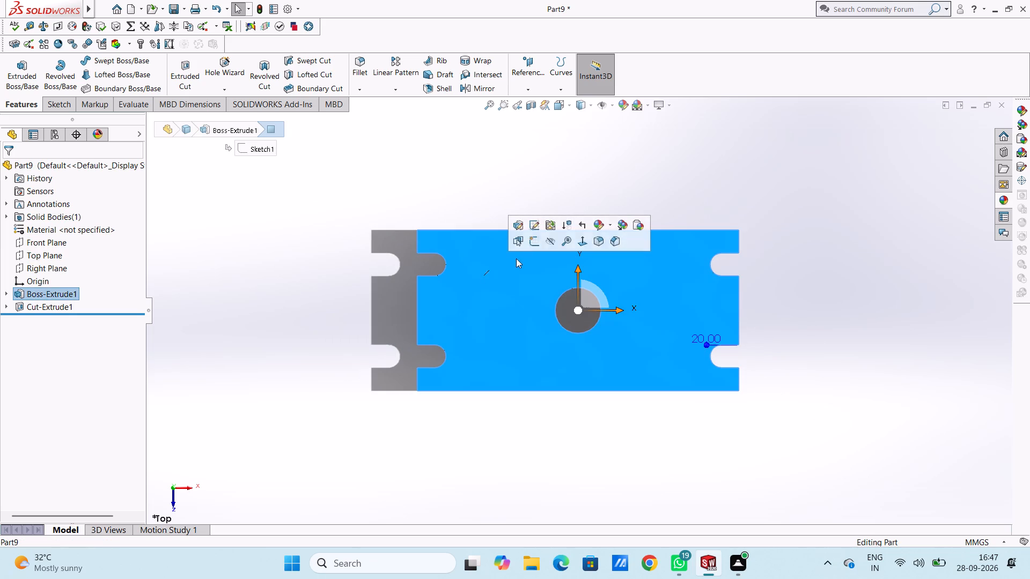
click(530, 247)
click(520, 195)
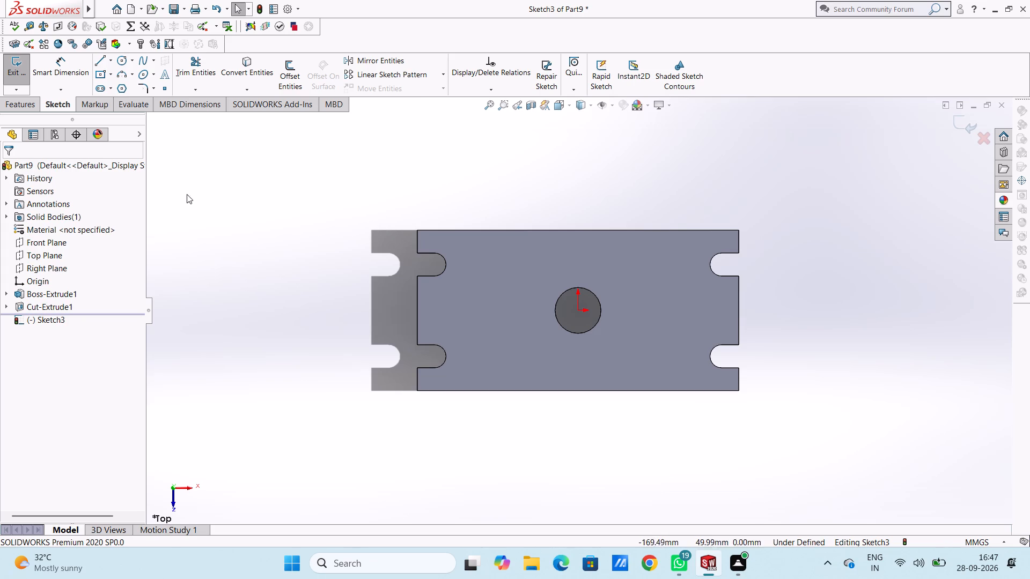
click(101, 71)
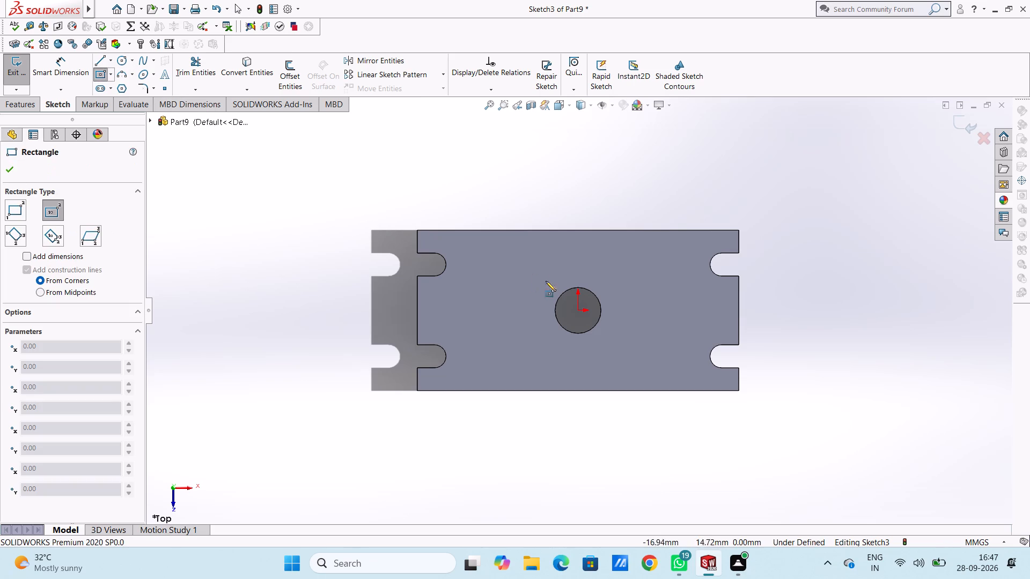
click(578, 310)
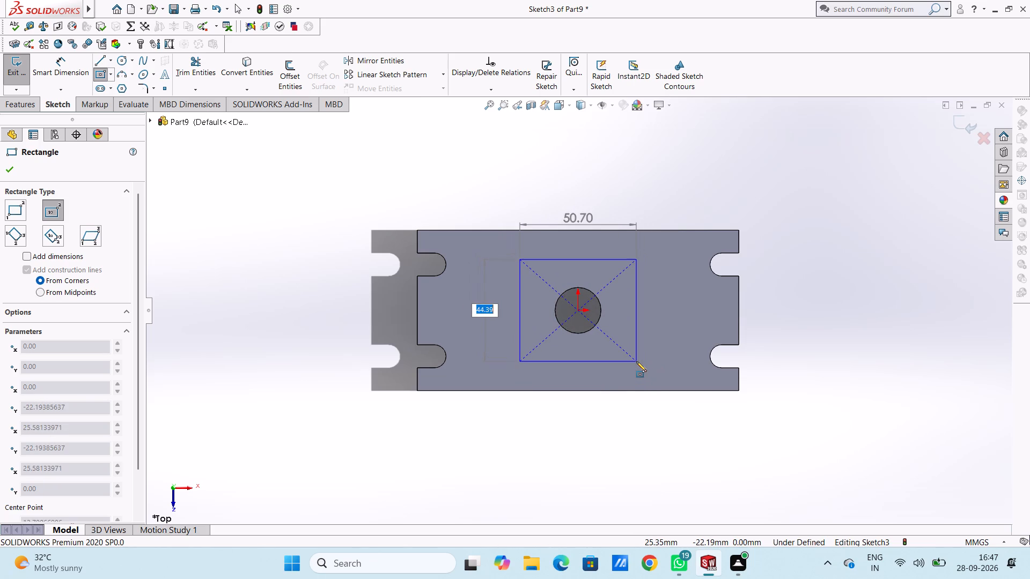
text(40)
key(Return)
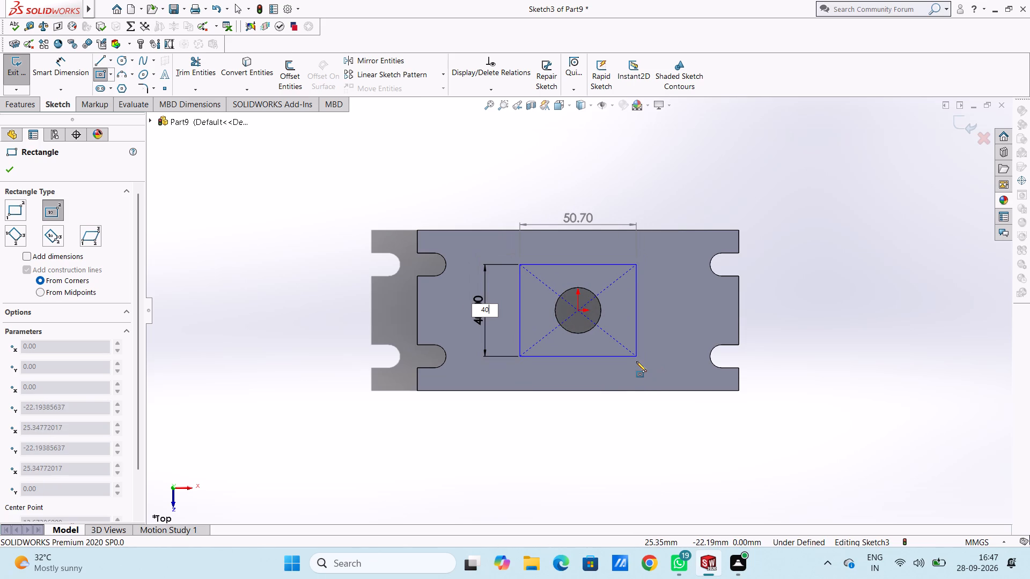
text(40)
key(Return)
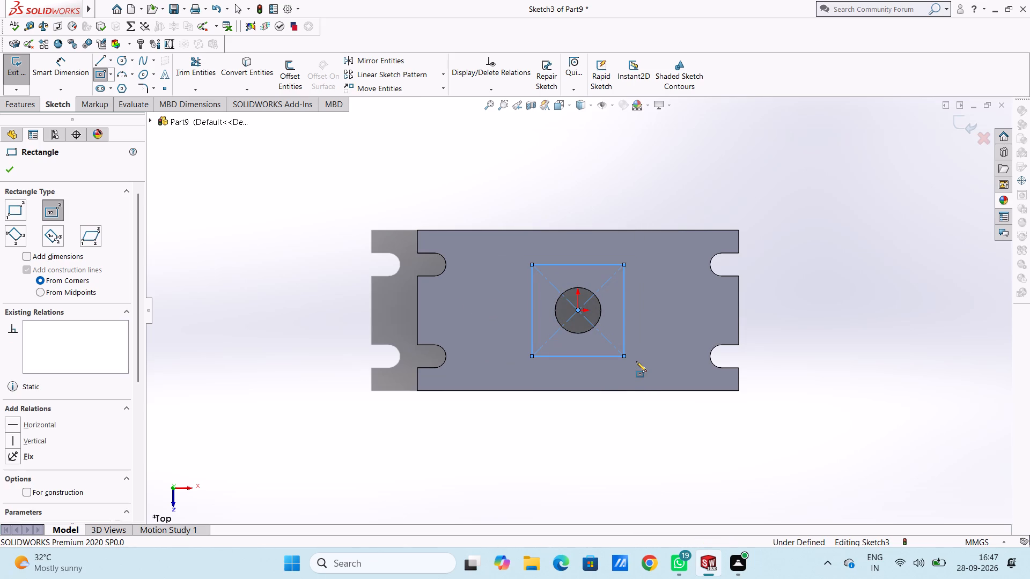
click(6, 167)
Dimension the upper edge of the centred square at 40 mm.
click(62, 73)
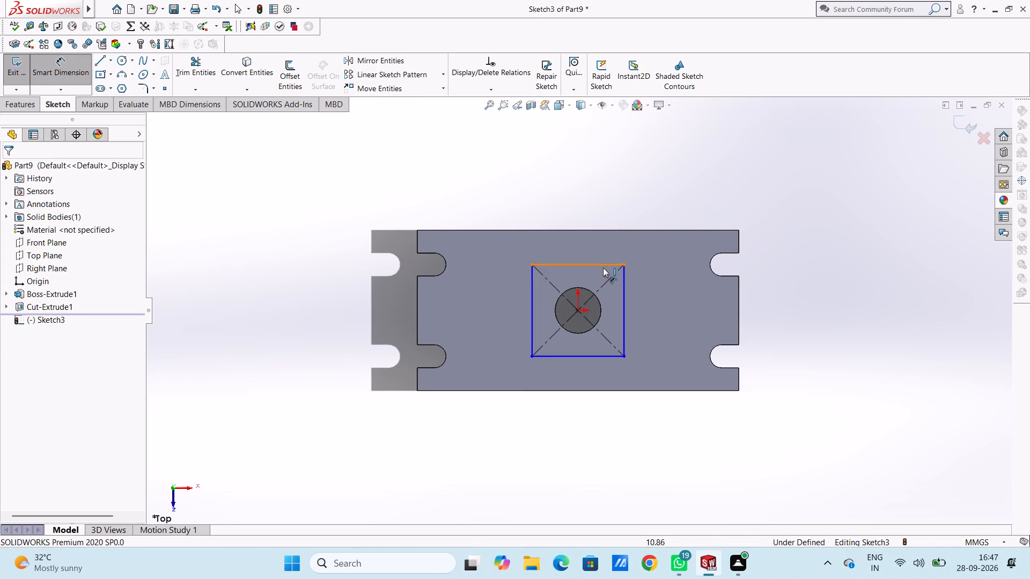
click(603, 268)
click(594, 176)
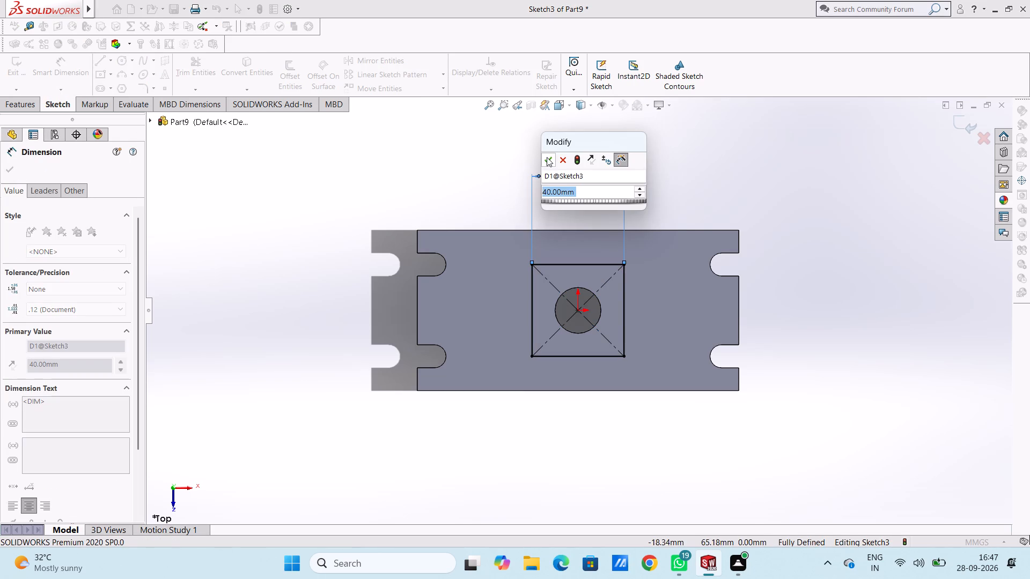
click(549, 158)
click(450, 180)
middle_drag(467, 210, 458, 180)
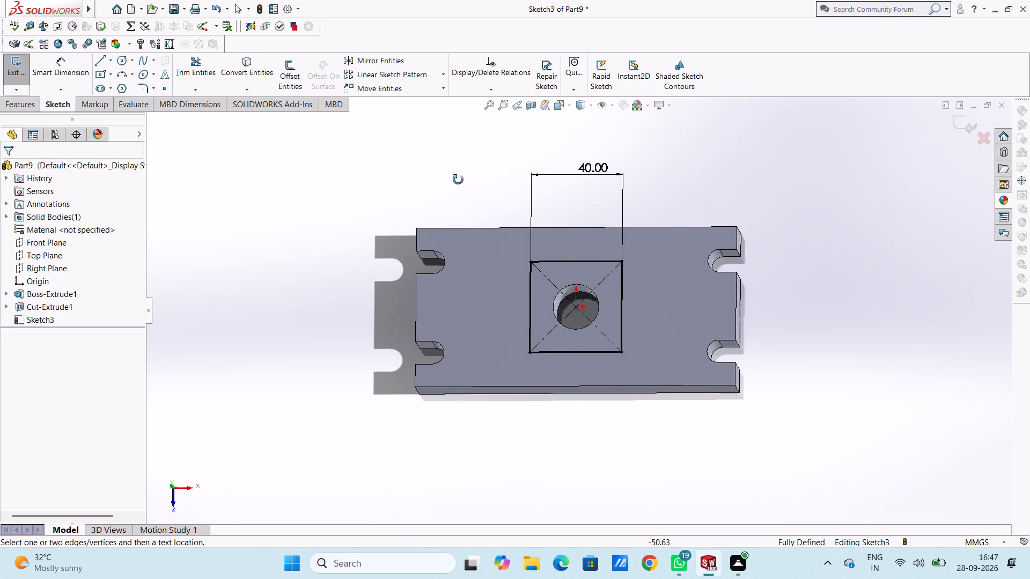
Cut-extrude the centred 40 mm square 10 mm deep into the plate's top face.
middle_drag(458, 180, 452, 172)
click(28, 100)
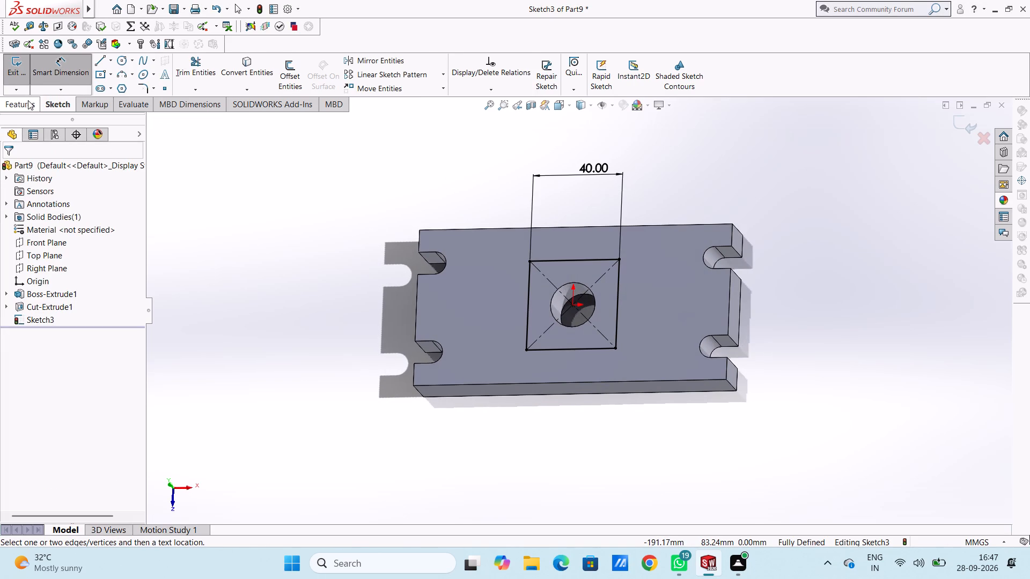
click(171, 74)
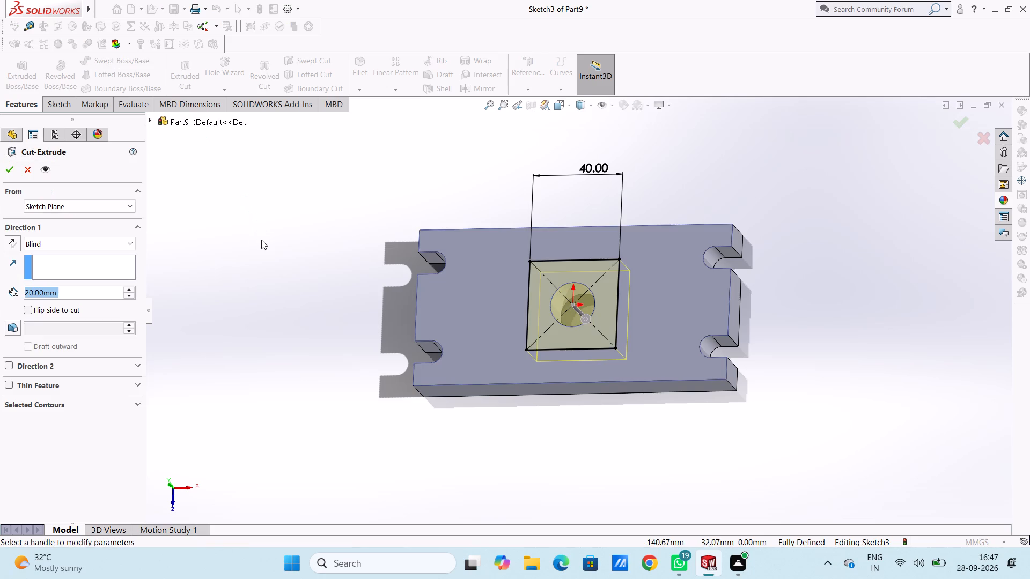
middle_drag(289, 272, 280, 204)
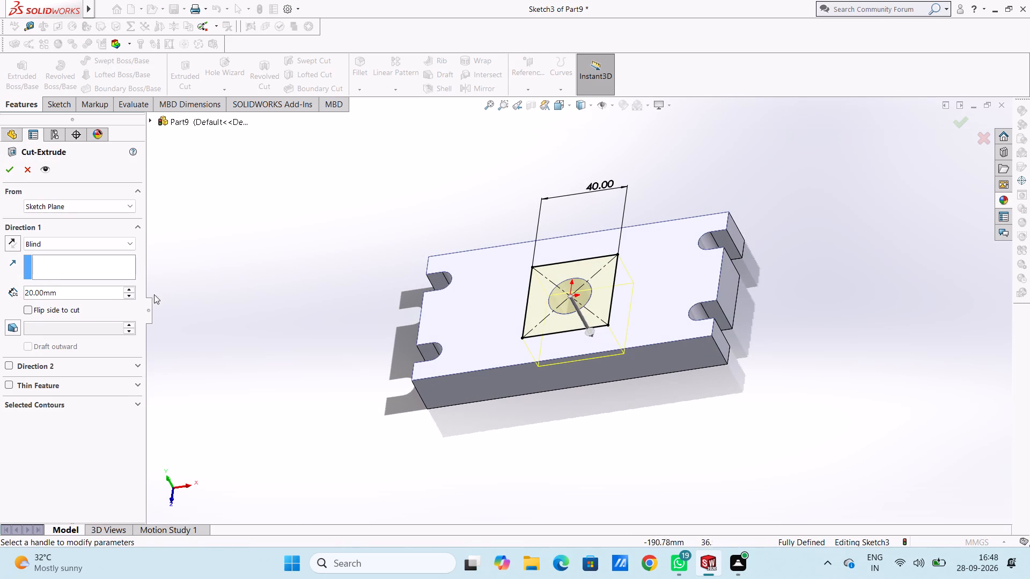
double_click(114, 288)
text(10)
key(Return)
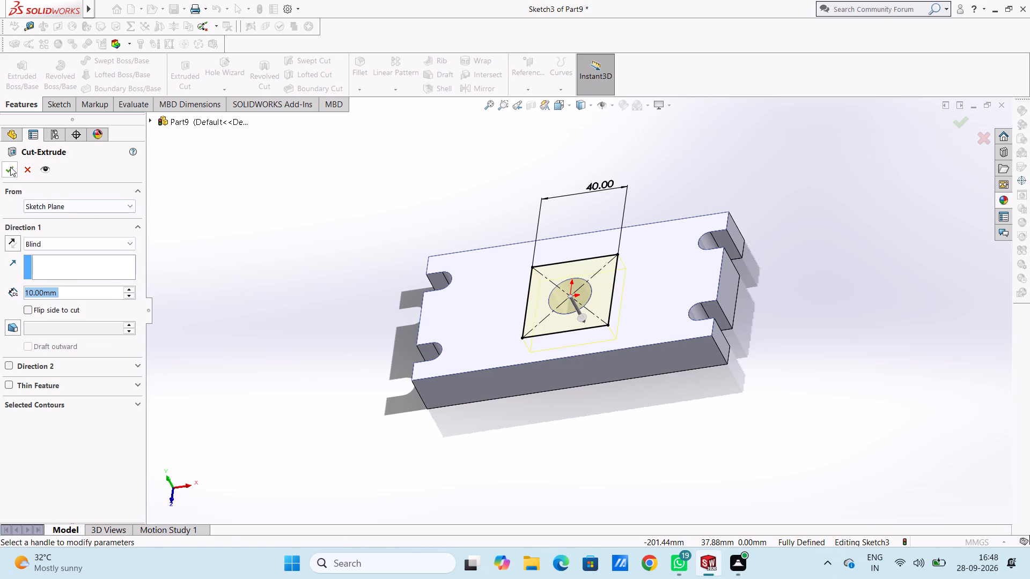
click(10, 168)
click(244, 221)
middle_drag(293, 256, 368, 256)
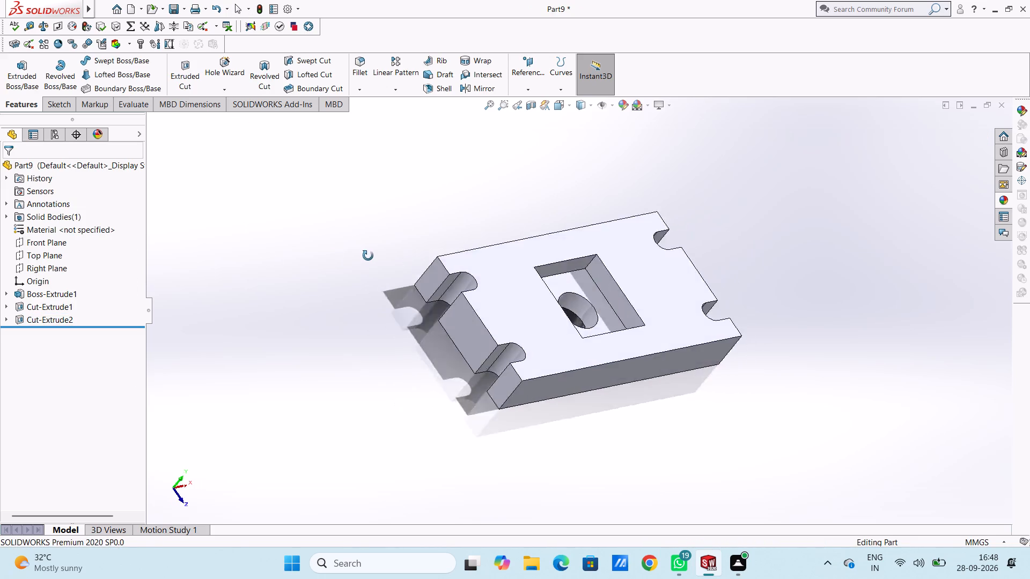
middle_drag(368, 256, 322, 276)
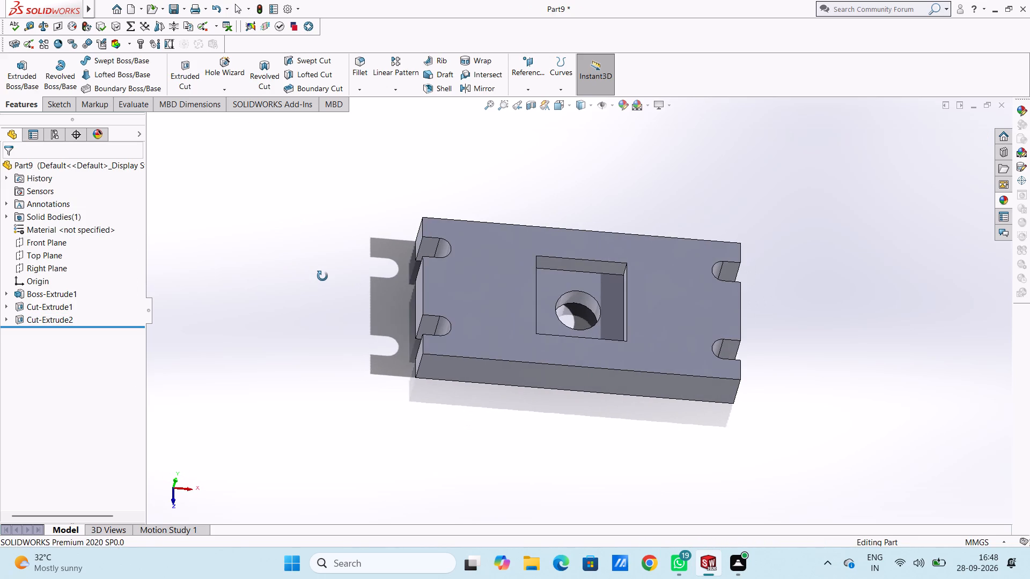
middle_drag(322, 276, 321, 270)
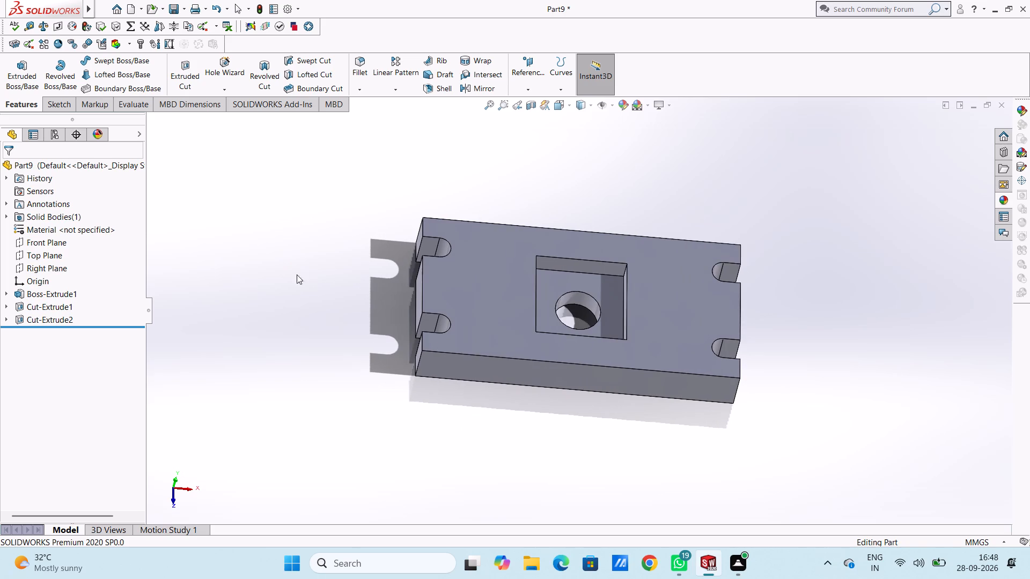
Start a sketch on the plate's front face and draw a horizontal midpoint line centred on its upper edge, extending 52.5 mm each way.
key(ctrl+1)
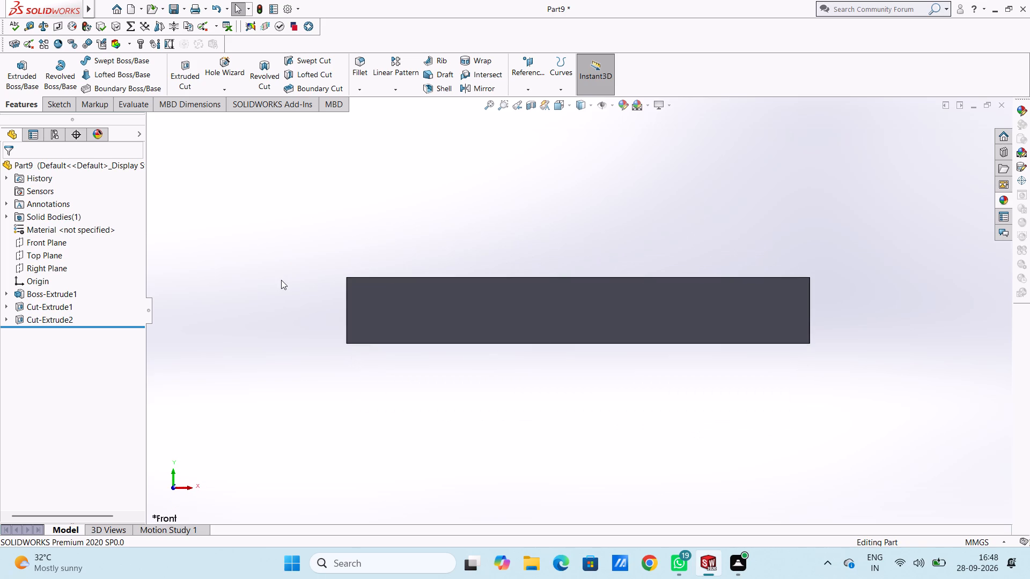
click(416, 309)
click(466, 282)
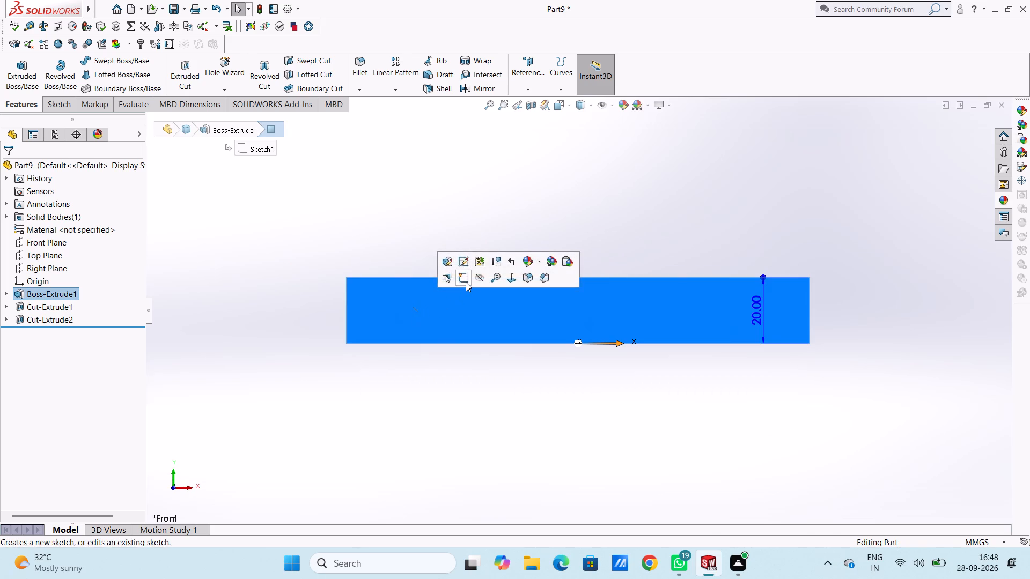
click(452, 236)
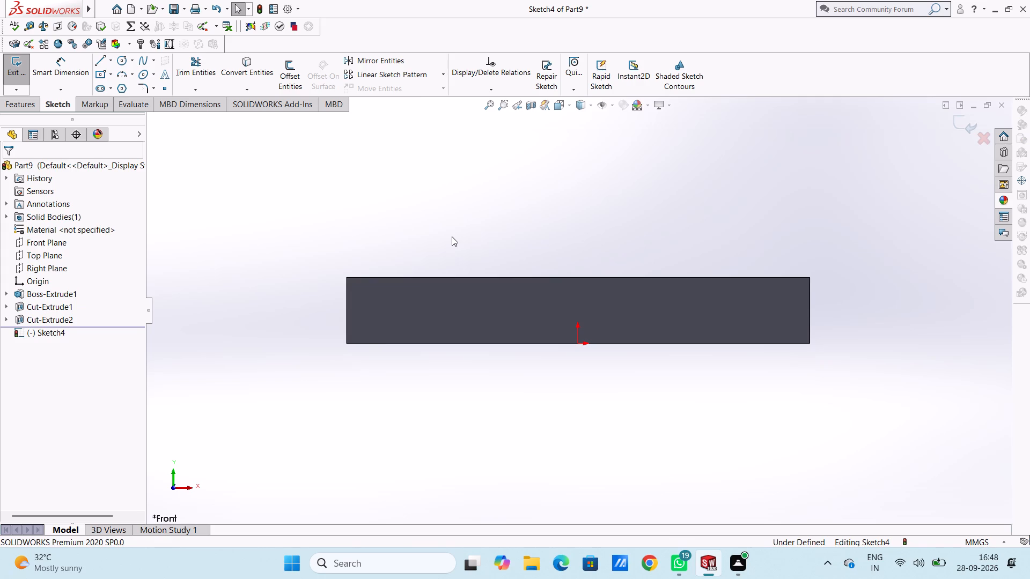
scroll(452, 236, up, 2)
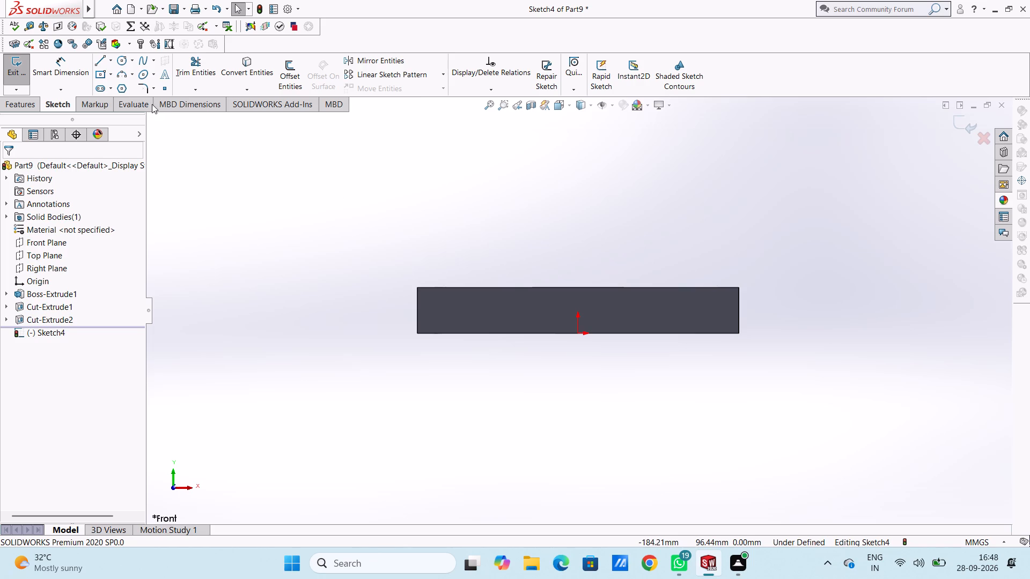
click(112, 63)
click(119, 101)
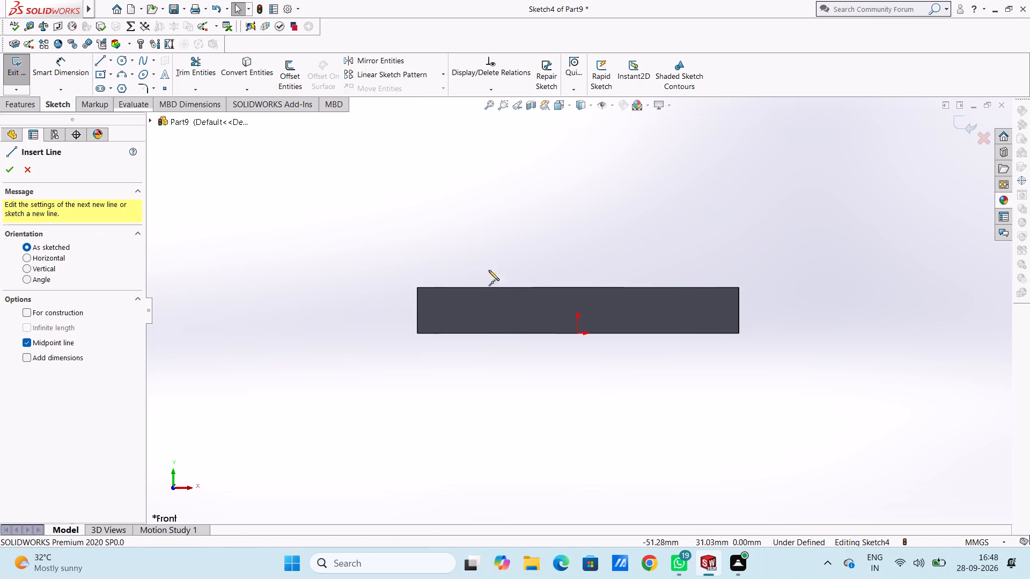
click(579, 288)
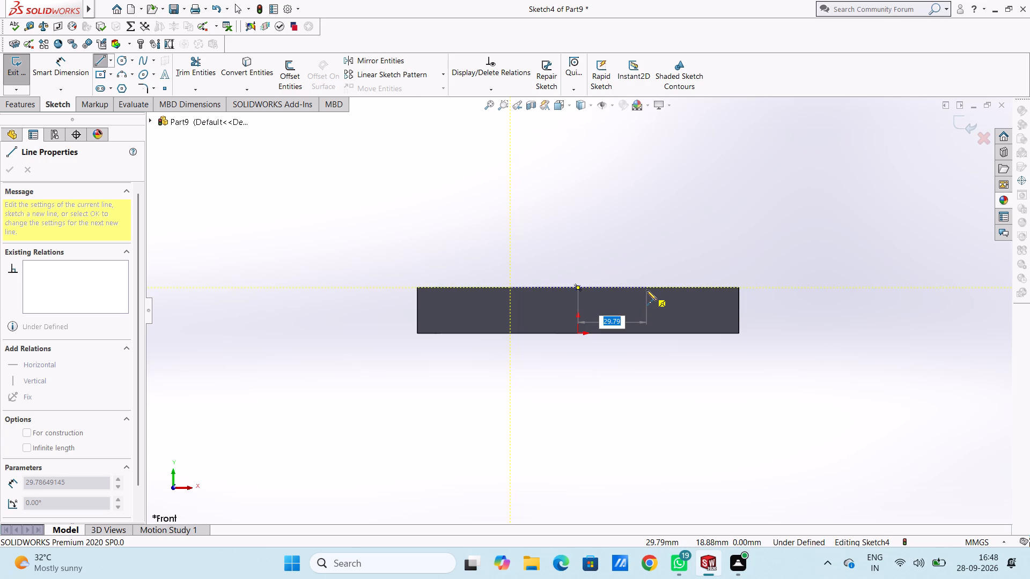
text(52.5)
key(Return)
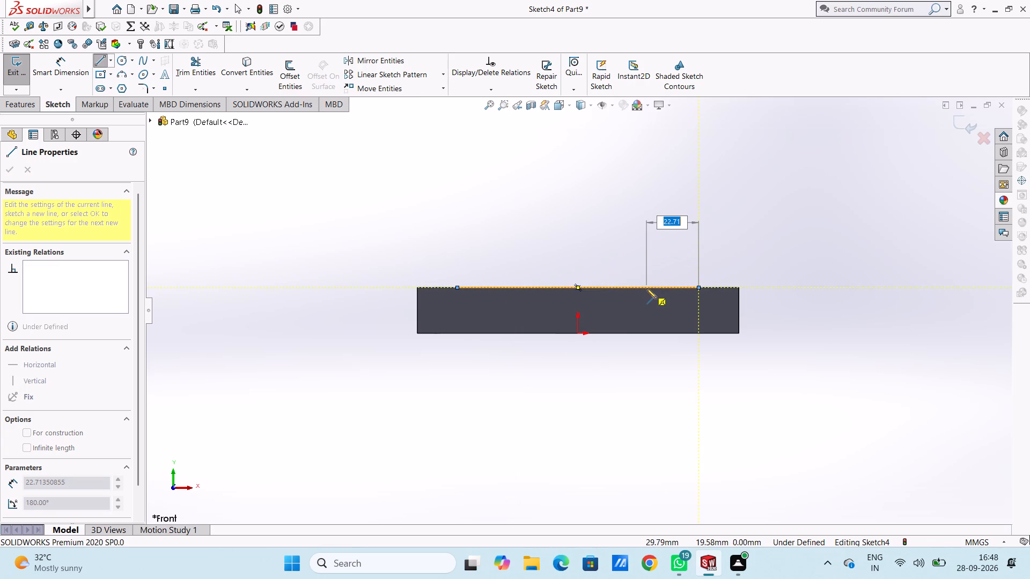
key(Escape)
key(Escape)
key(Escape)
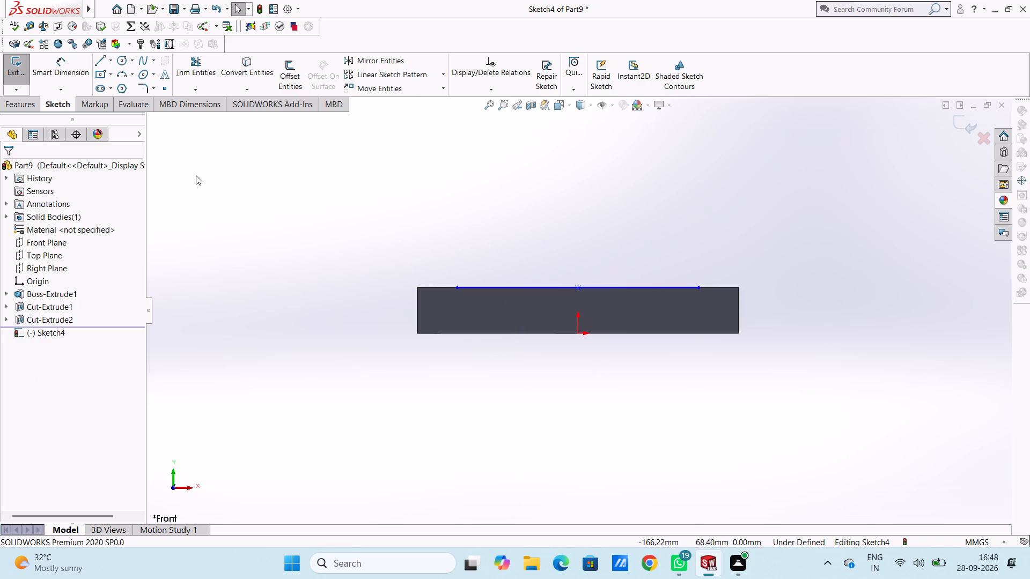
Dimension the length of the midpoint line on the front face's upper edge.
click(71, 64)
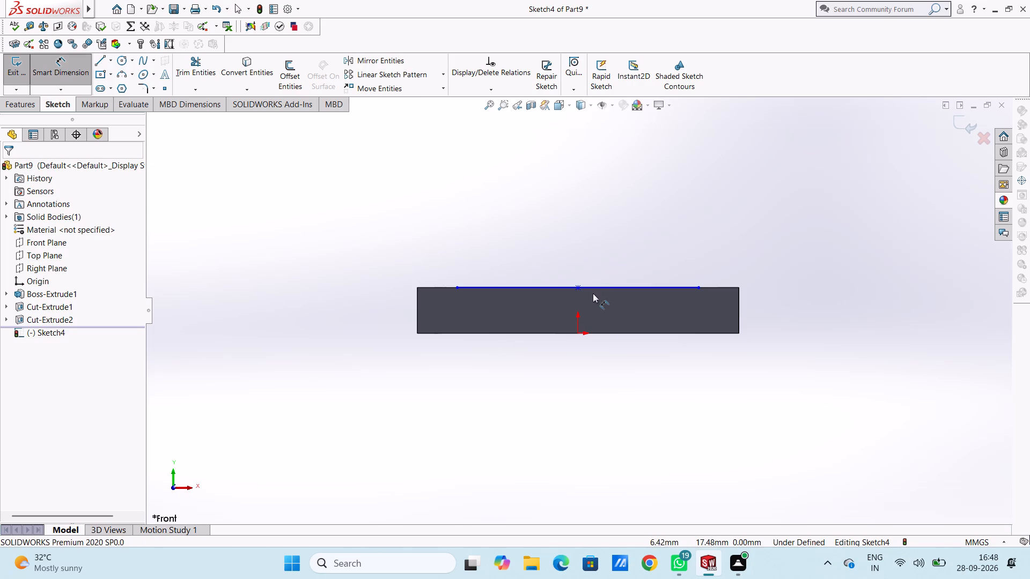
click(595, 288)
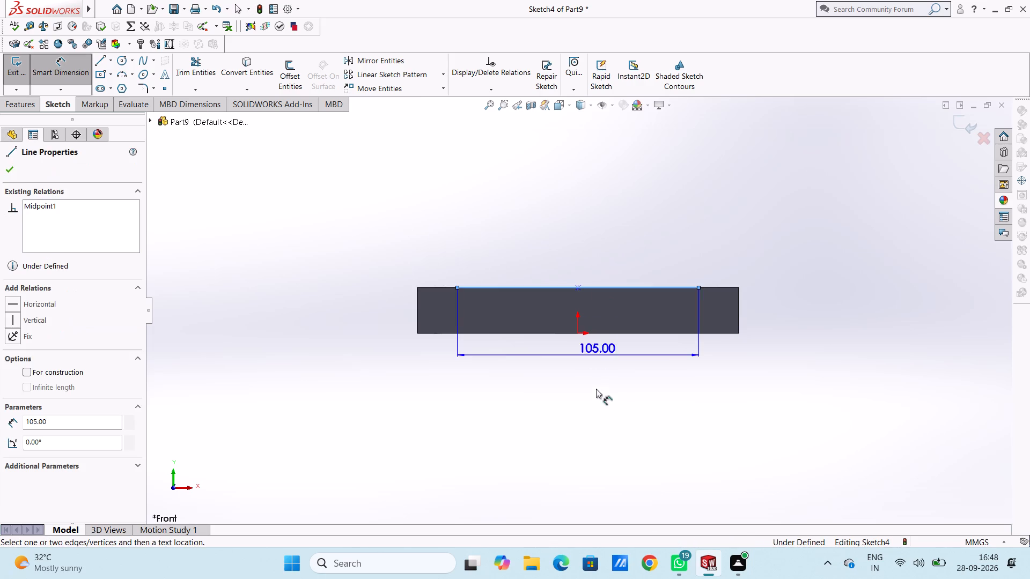
click(598, 428)
click(551, 408)
click(527, 391)
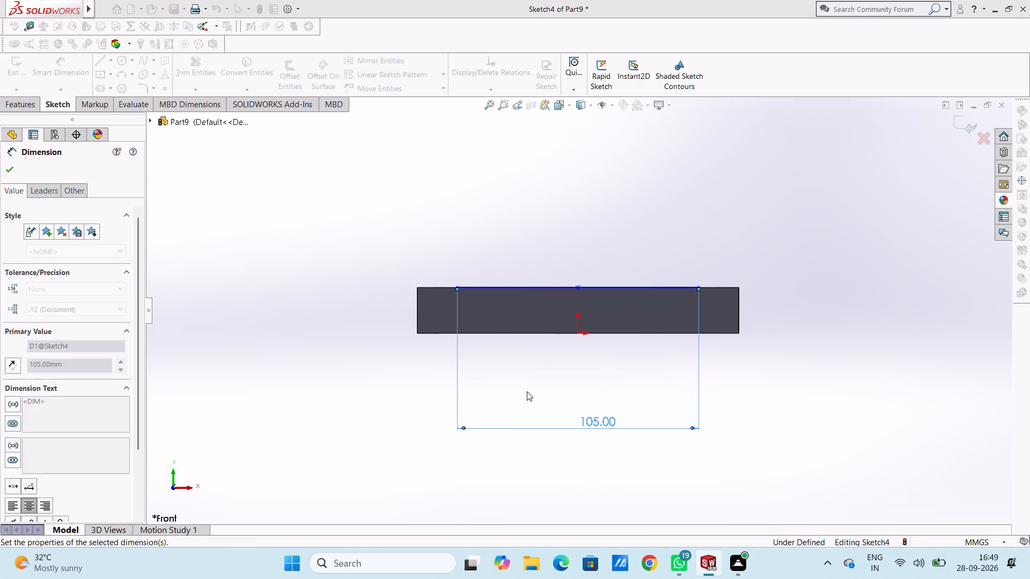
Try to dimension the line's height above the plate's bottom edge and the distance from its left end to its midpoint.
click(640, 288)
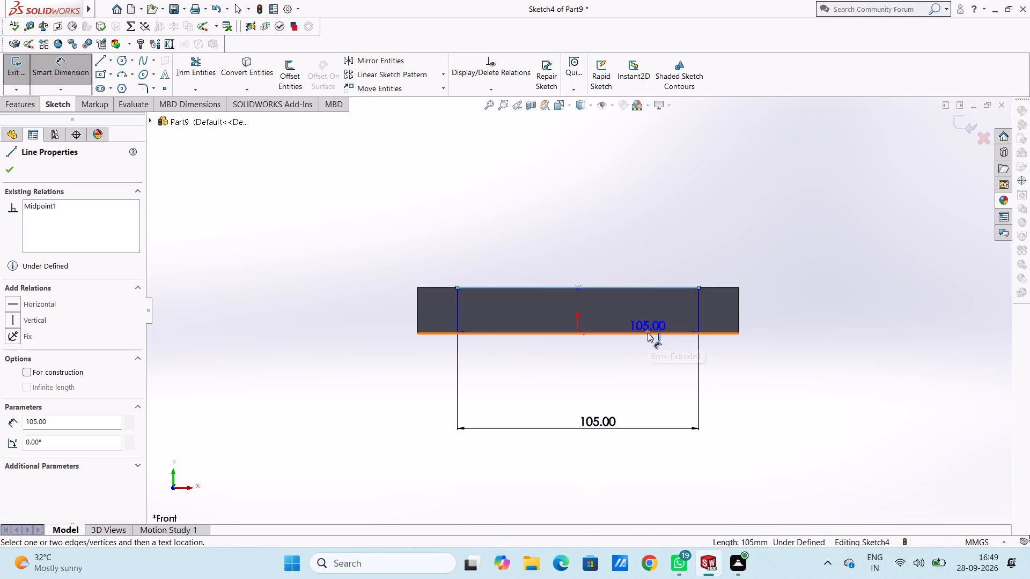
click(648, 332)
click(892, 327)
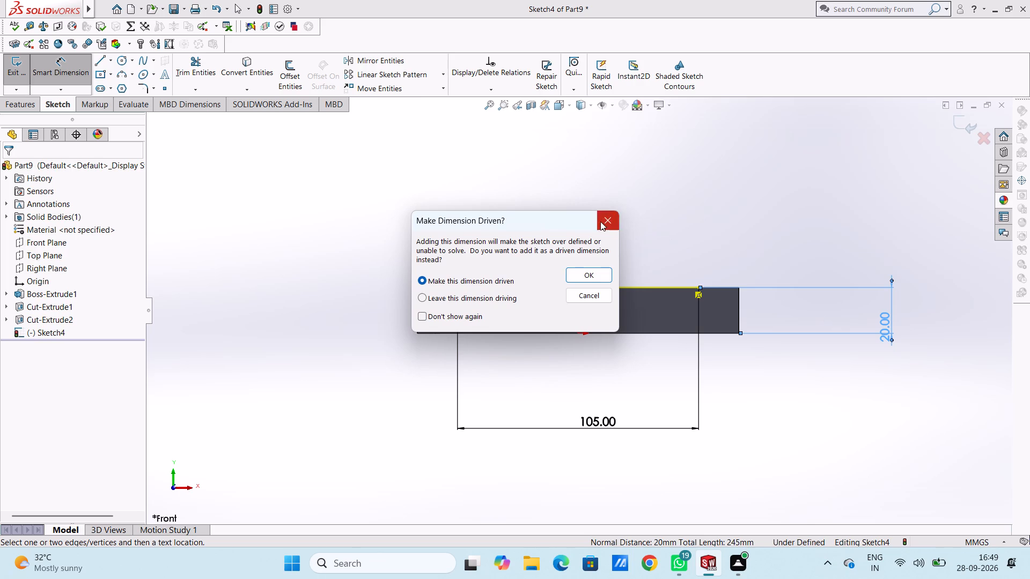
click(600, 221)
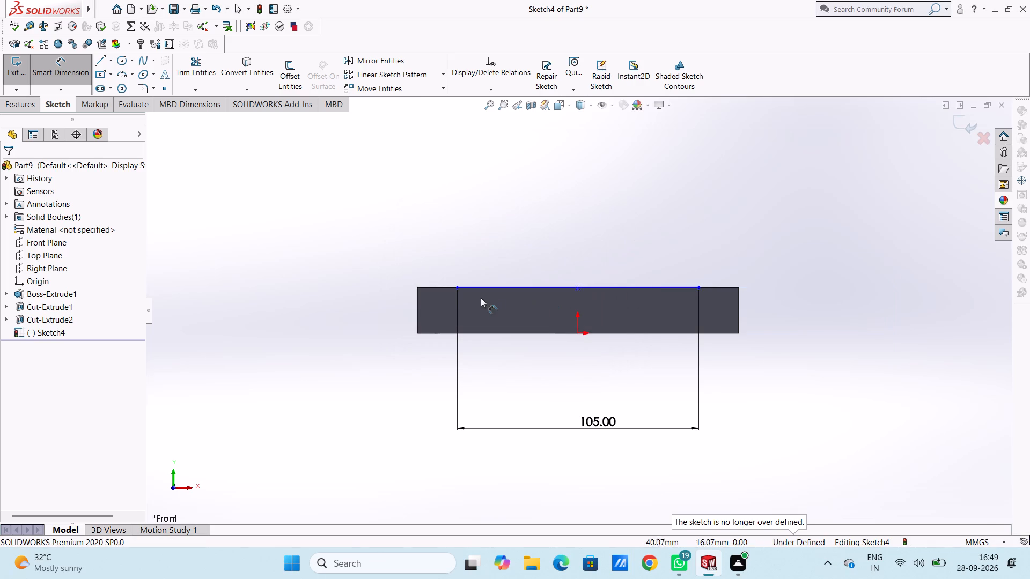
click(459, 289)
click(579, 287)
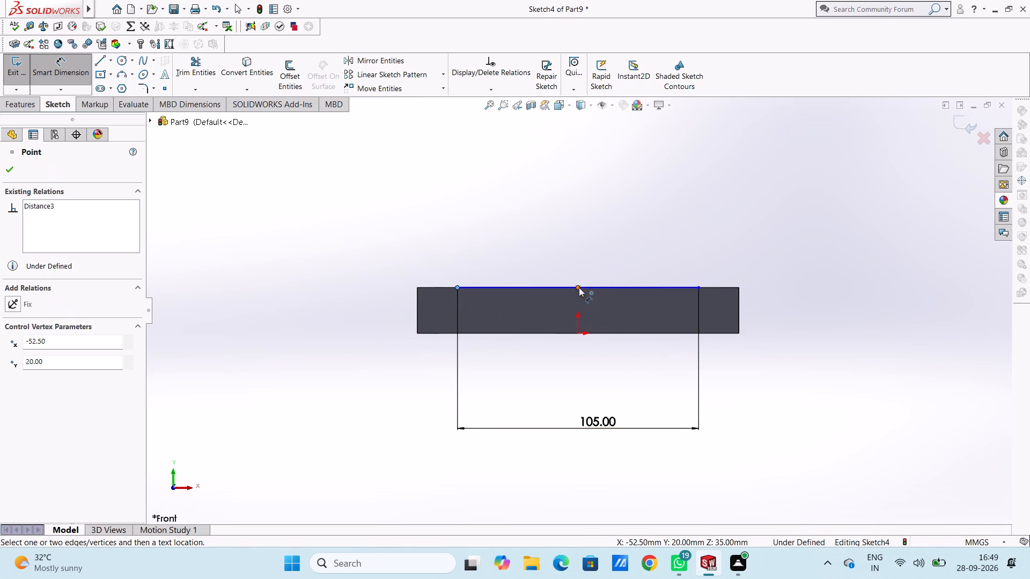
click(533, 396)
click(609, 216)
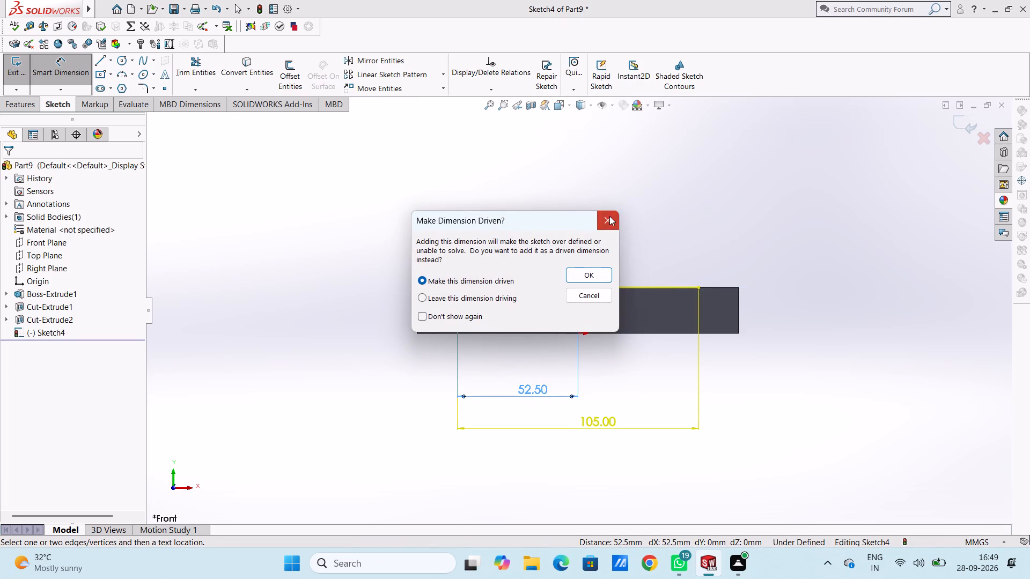
Dimension the distance from the front face's left edge to the line's left endpoint.
scroll(582, 318, up, 3)
scroll(544, 319, down, 3)
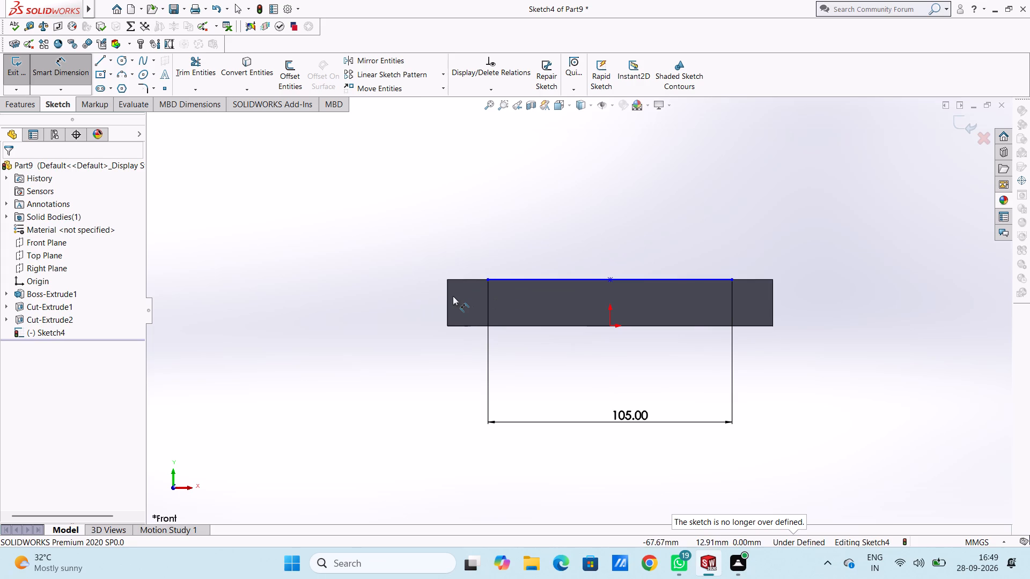
click(448, 298)
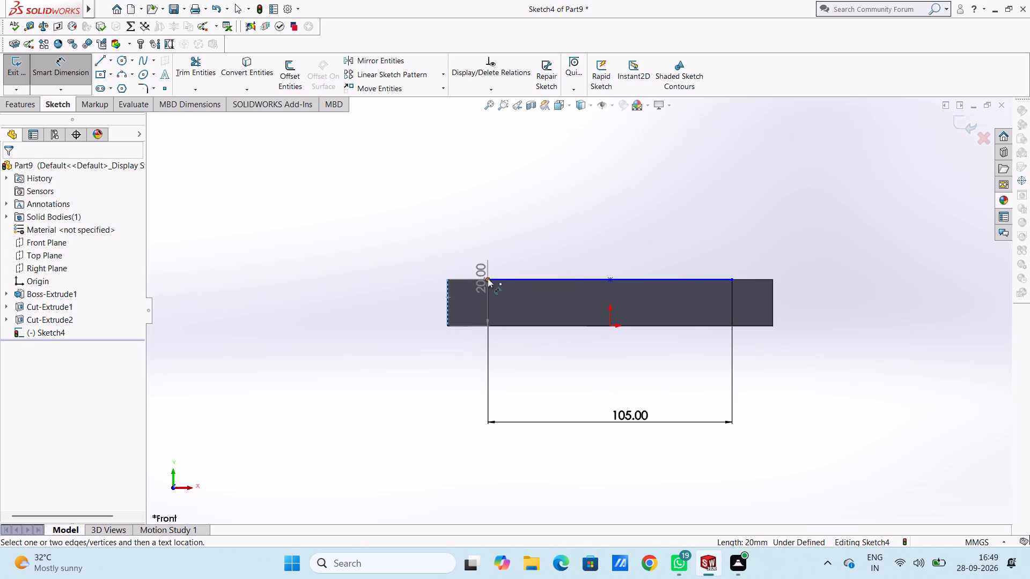
click(488, 278)
click(462, 407)
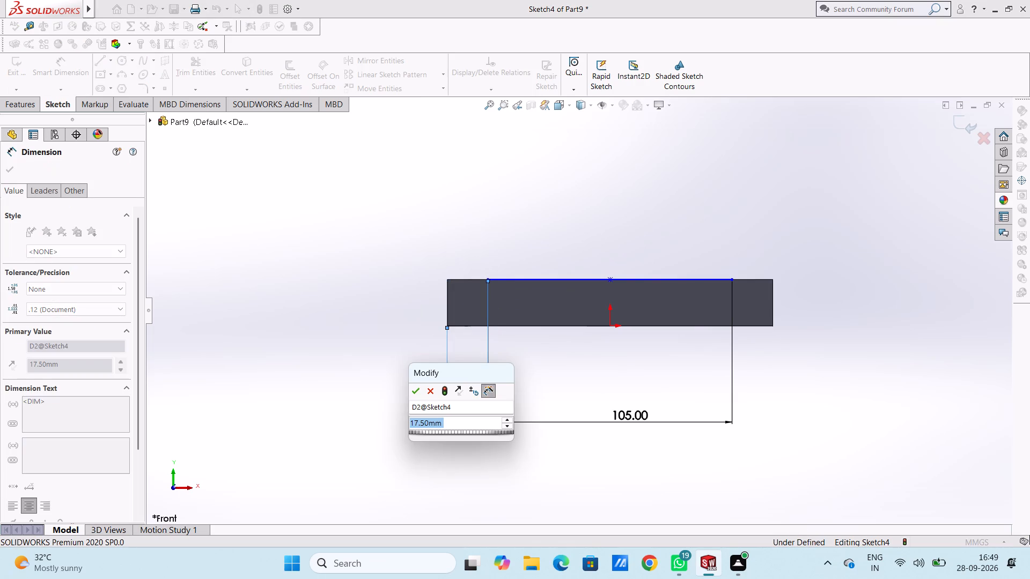
click(415, 389)
click(370, 358)
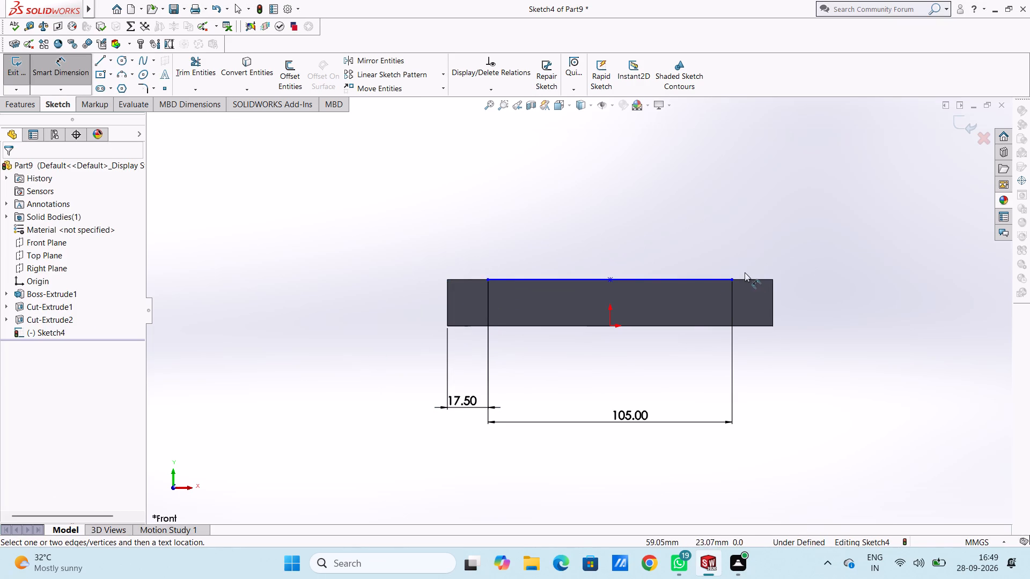
Dimension the distance from the line's right endpoint to the front face's right edge.
click(732, 279)
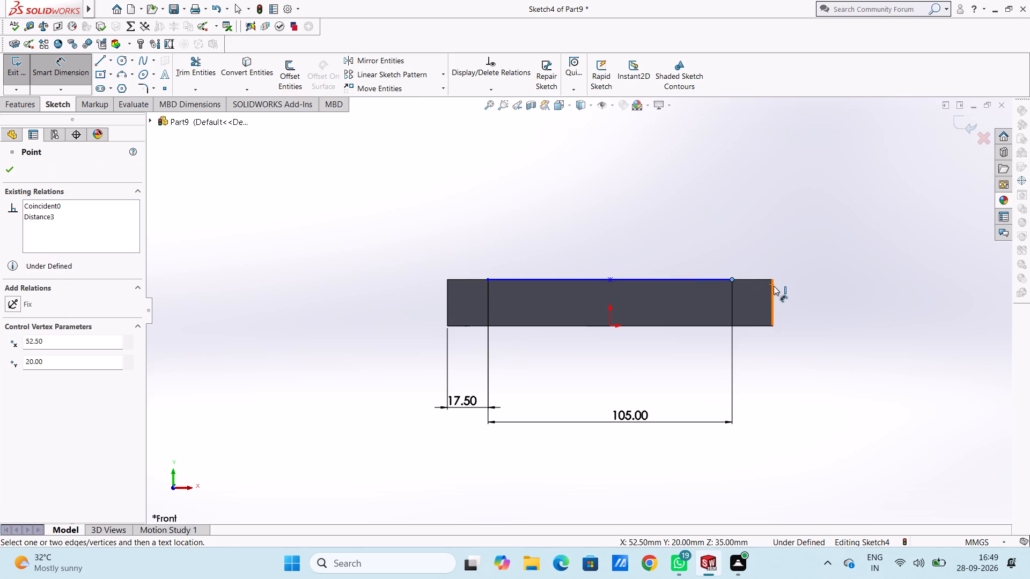
click(774, 286)
click(761, 417)
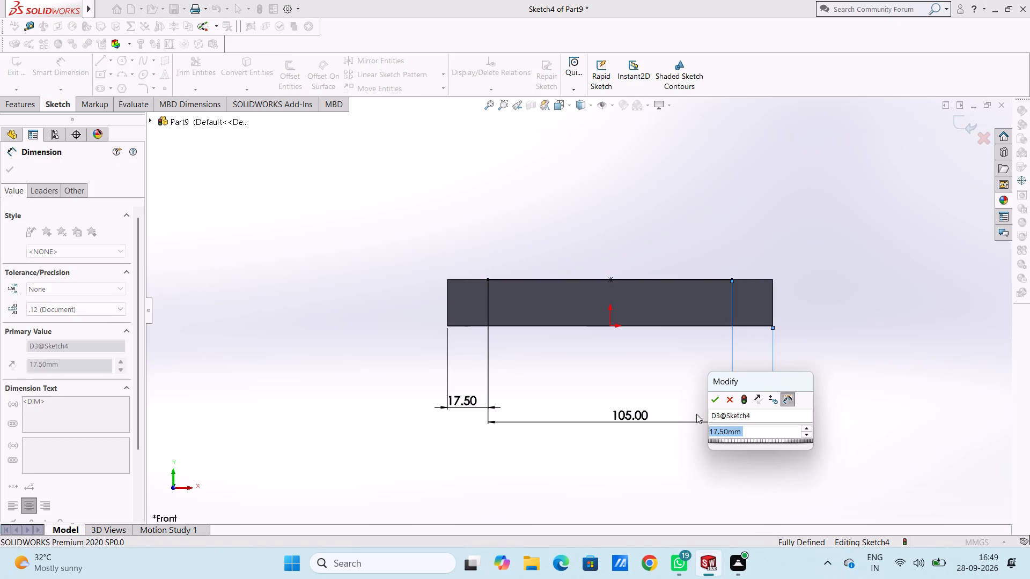
click(713, 400)
click(699, 390)
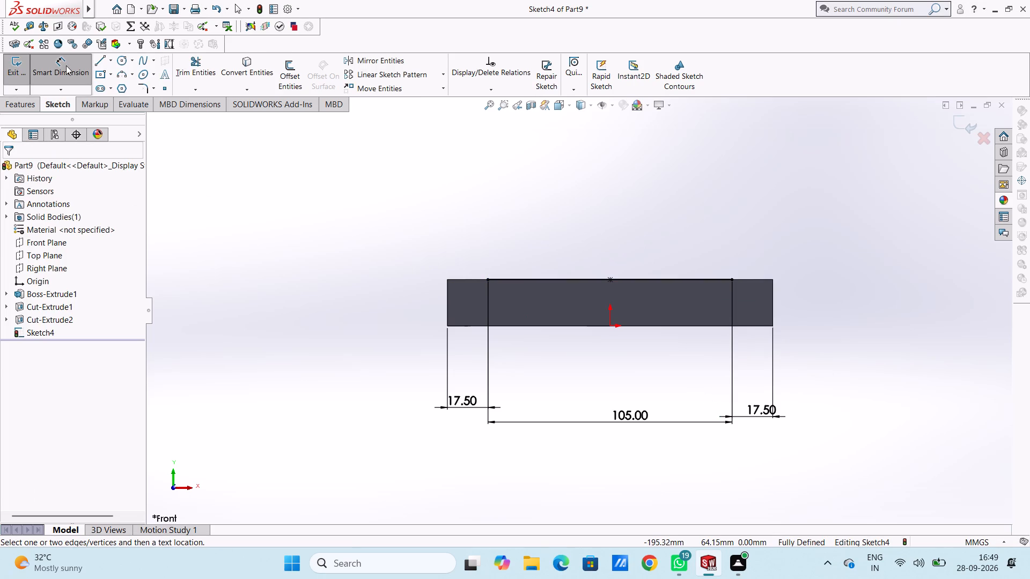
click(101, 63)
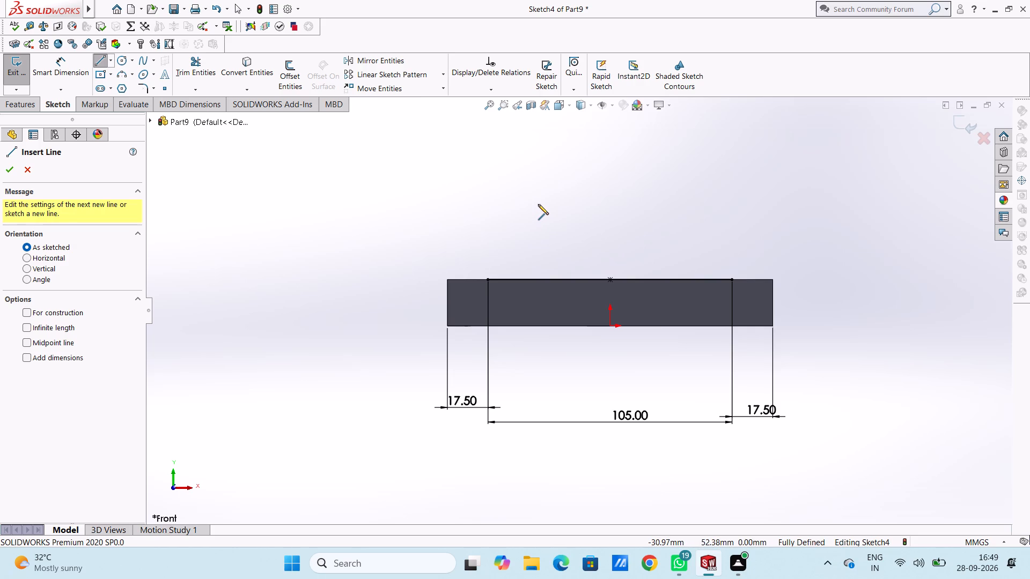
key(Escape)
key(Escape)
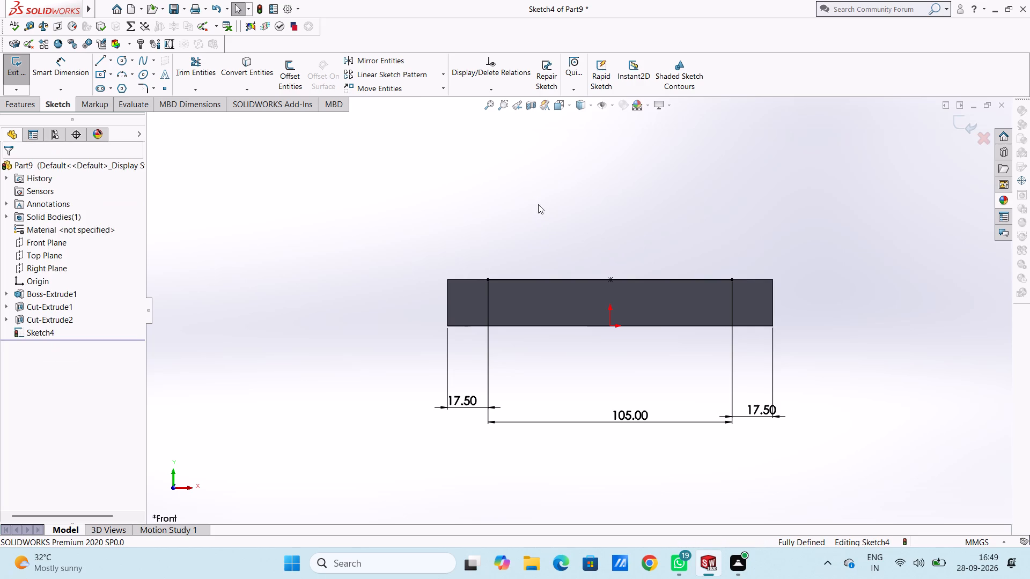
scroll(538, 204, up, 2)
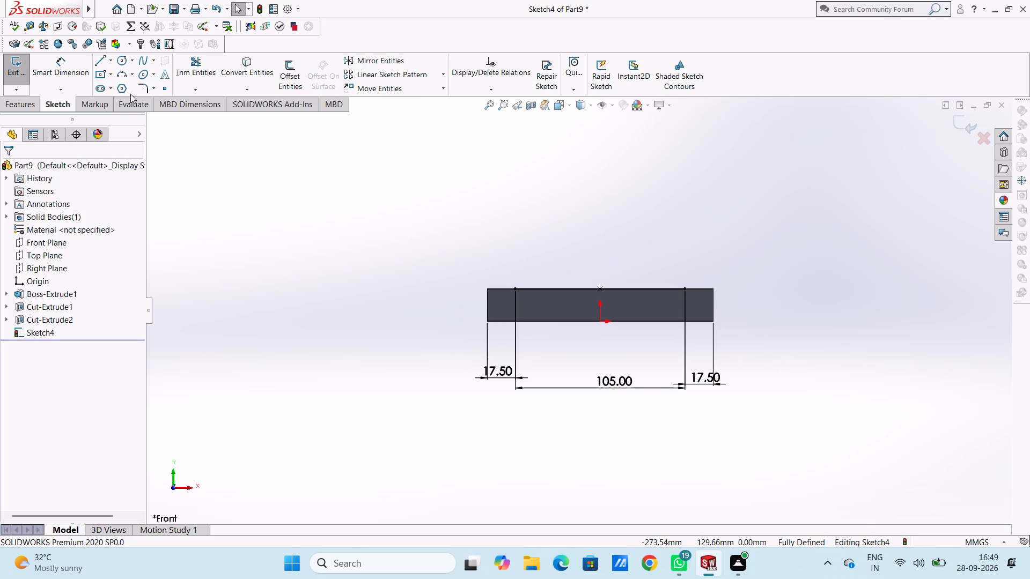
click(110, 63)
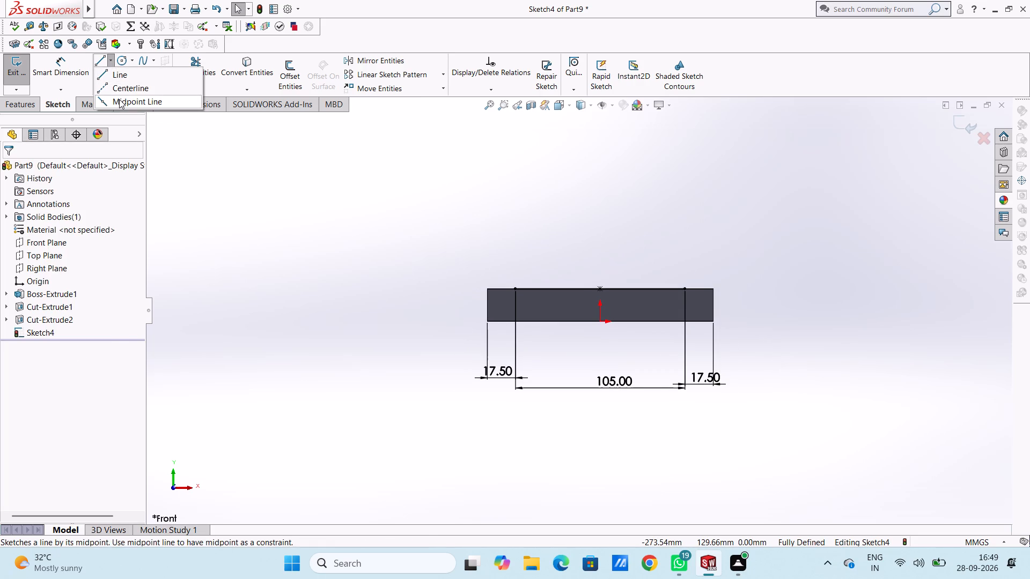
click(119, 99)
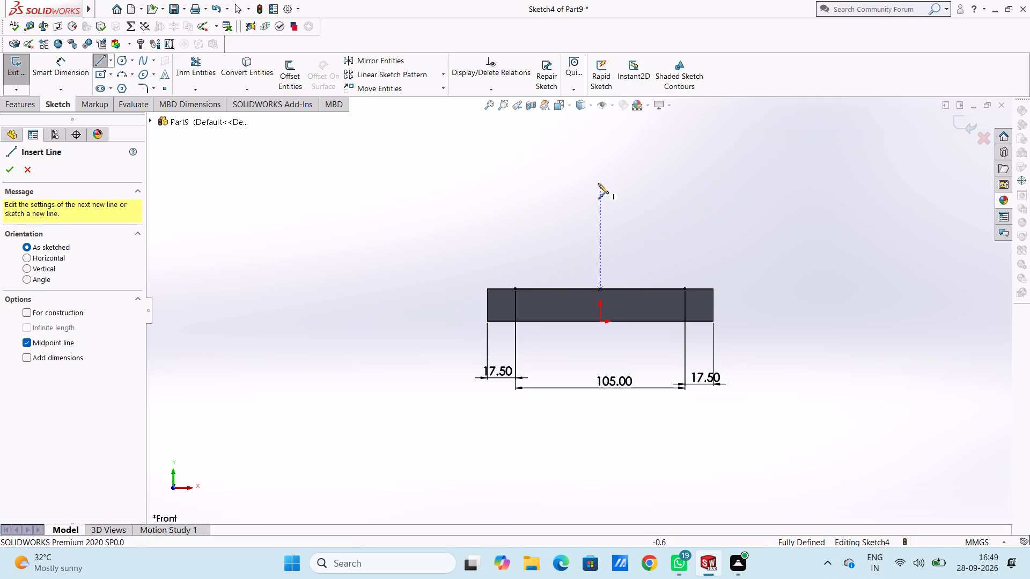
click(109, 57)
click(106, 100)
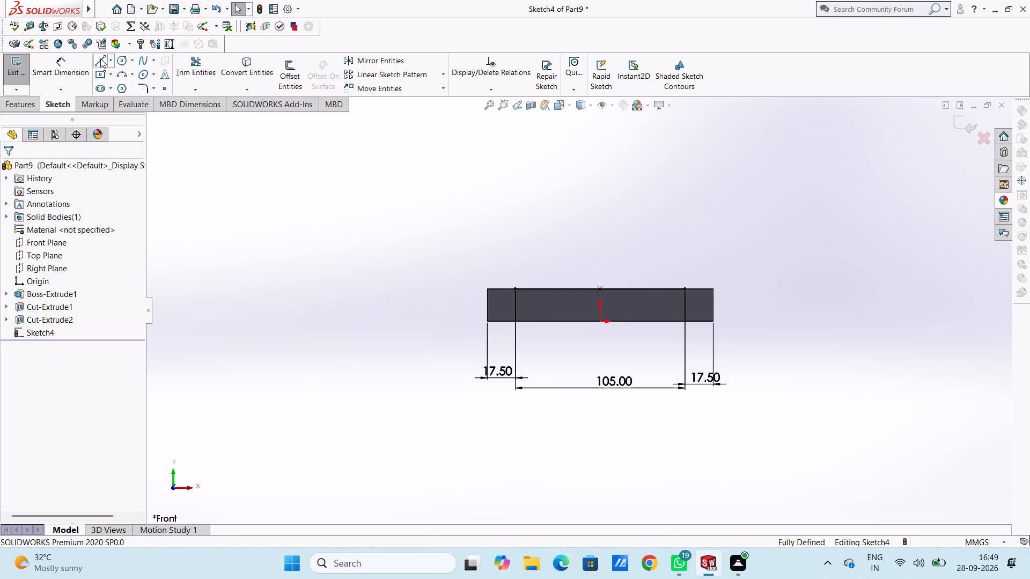
Above the plate's centre, sketch a 35 mm horizontal line towards the right, continued by a 70 mm line back towards the left.
click(100, 58)
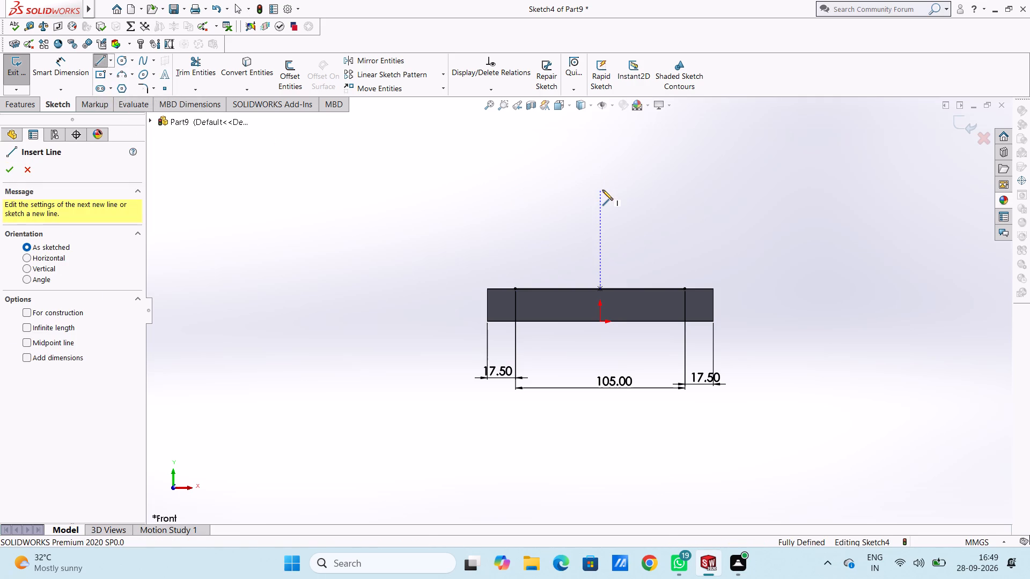
click(598, 189)
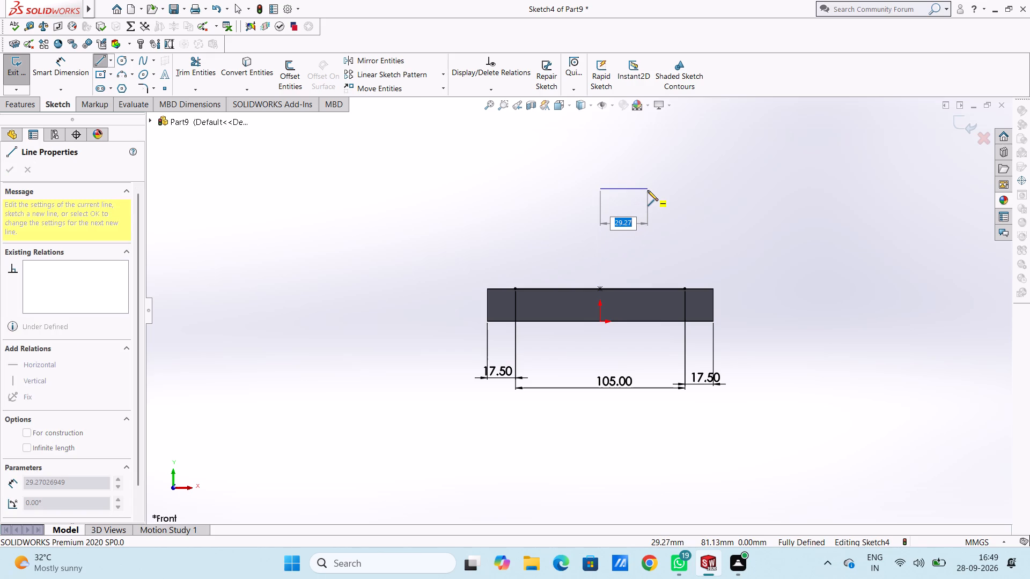
text(35)
key(Return)
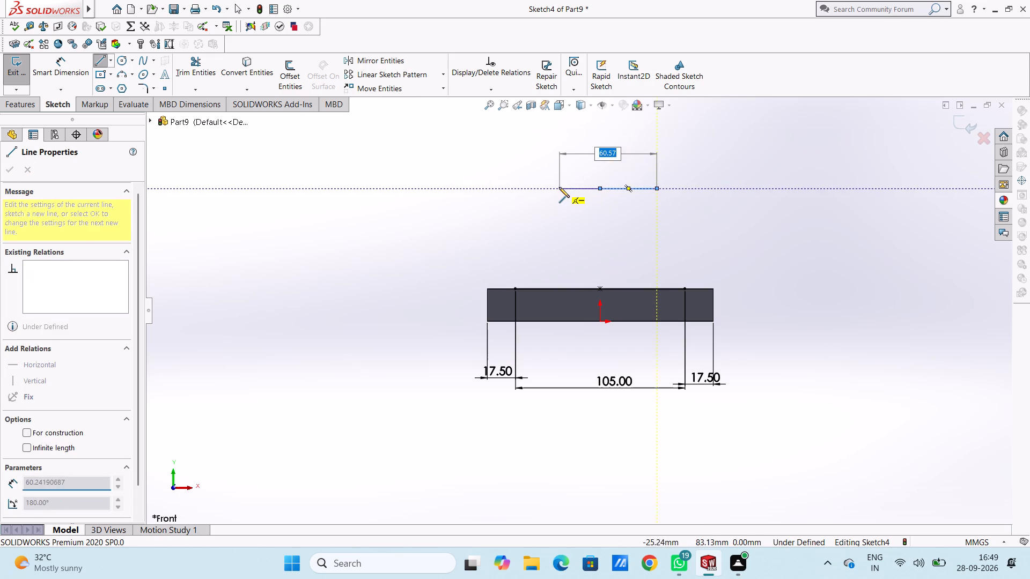
text(70)
key(Return)
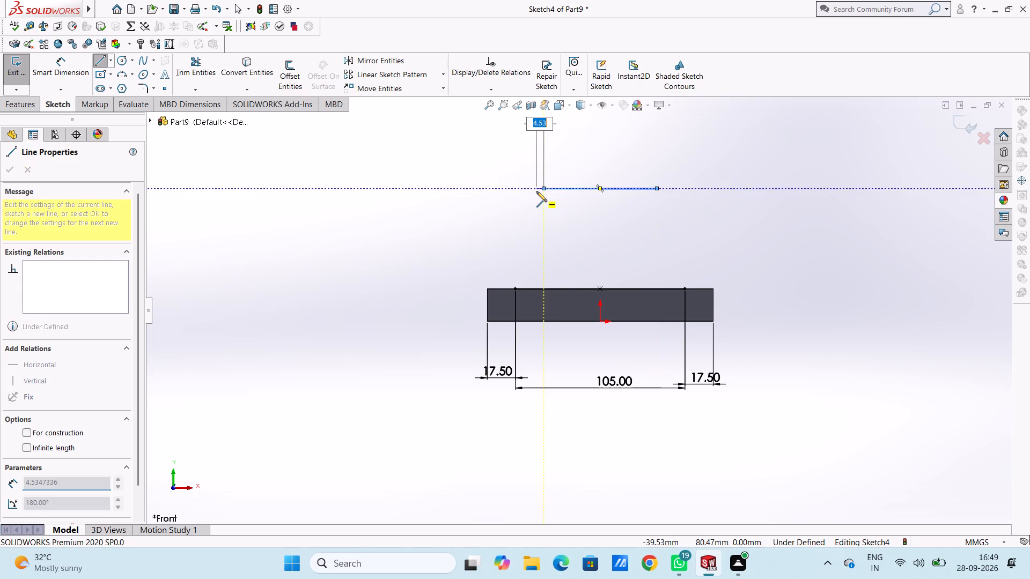
key(Escape)
key(Escape)
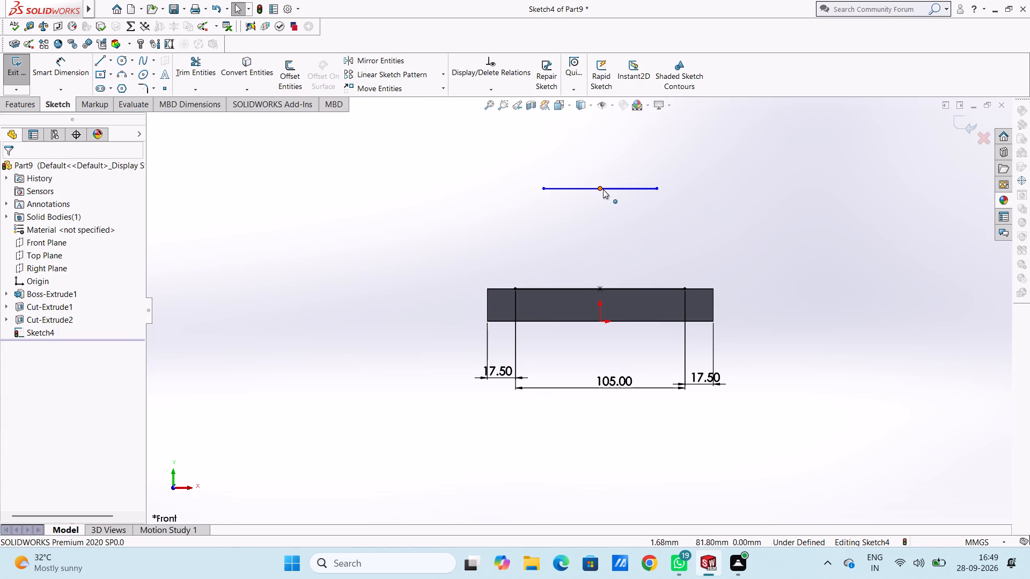
Delete the overlapping 35 mm segment, keeping the 70 mm line above the plate.
click(607, 190)
key(Delete)
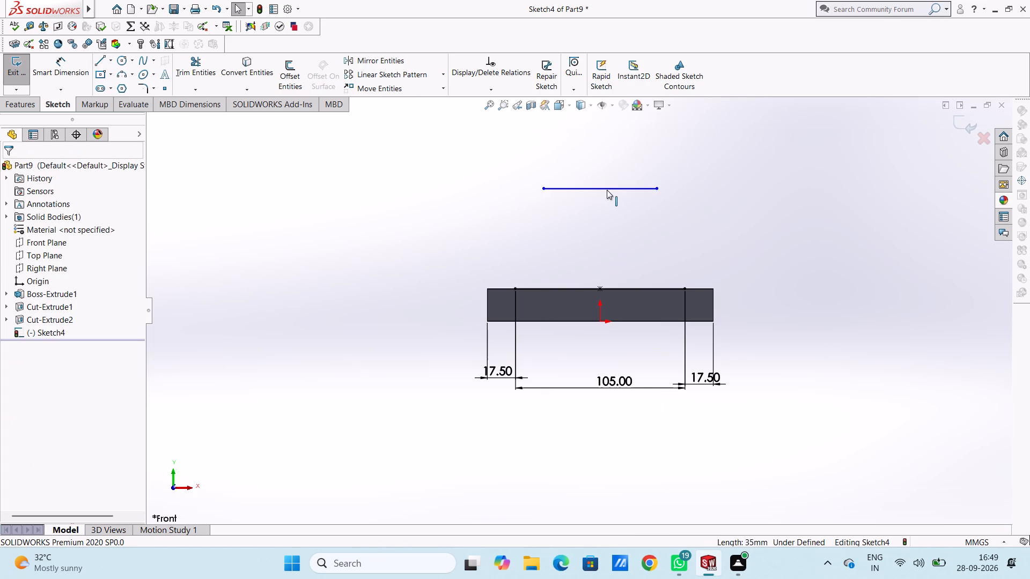
key(Escape)
Dimension the length of the horizontal line above the plate.
click(67, 65)
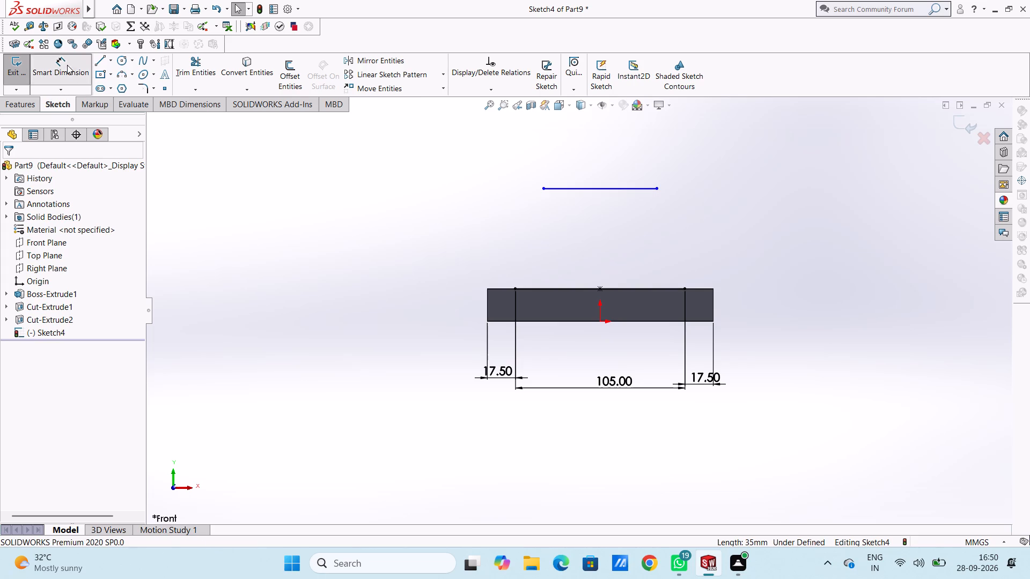
click(583, 189)
scroll(588, 153, up, 4)
click(582, 176)
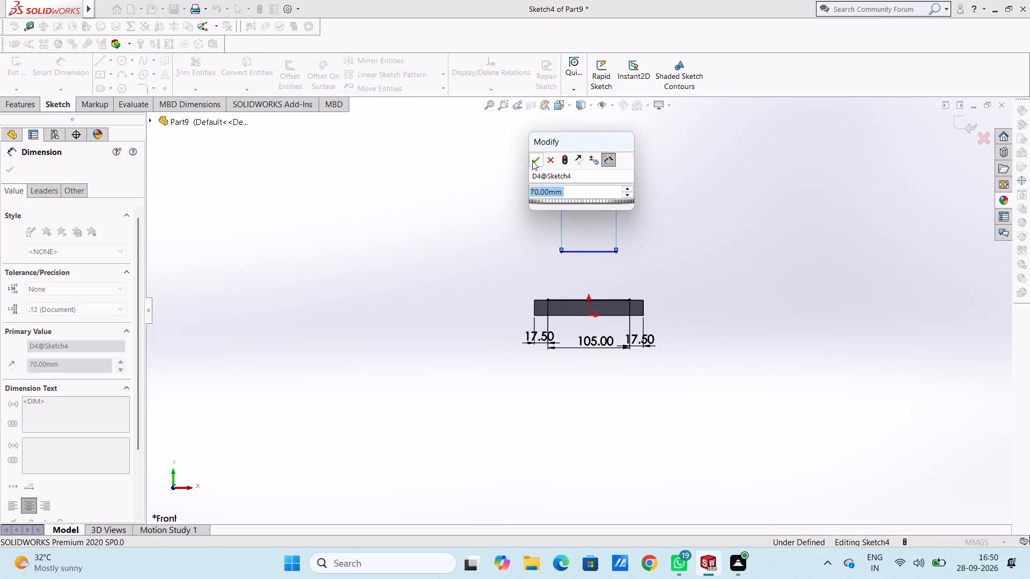
click(532, 161)
click(497, 181)
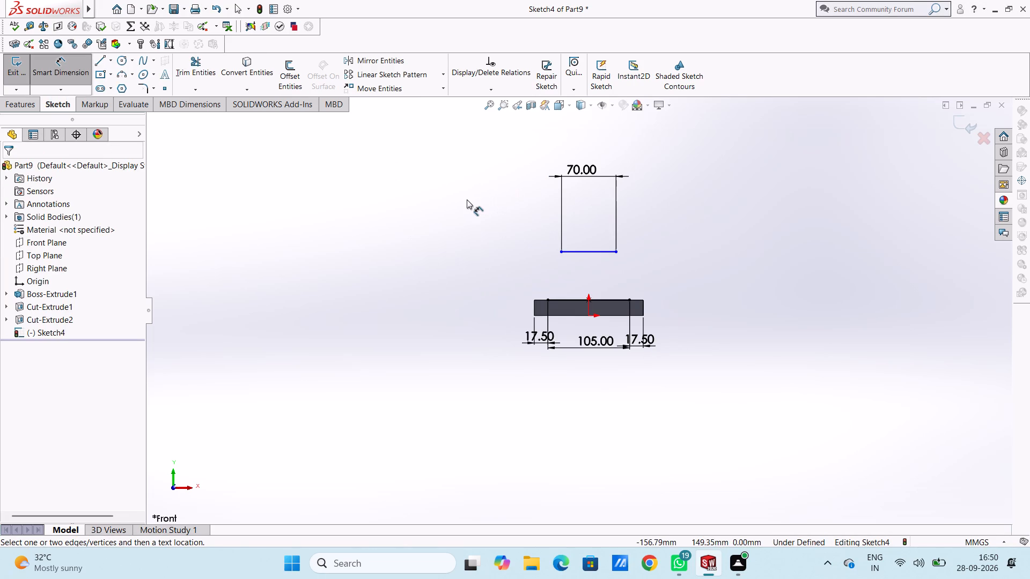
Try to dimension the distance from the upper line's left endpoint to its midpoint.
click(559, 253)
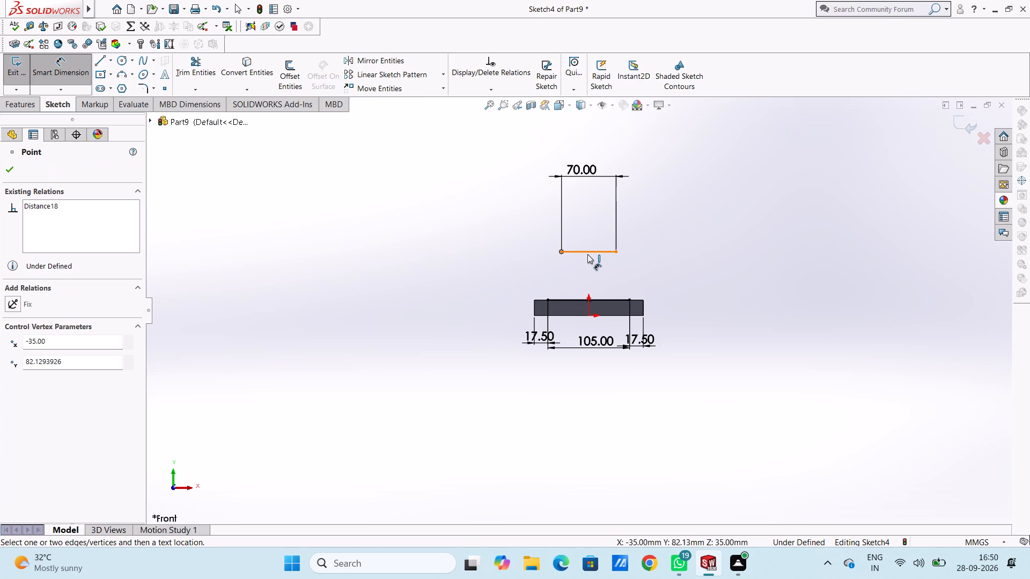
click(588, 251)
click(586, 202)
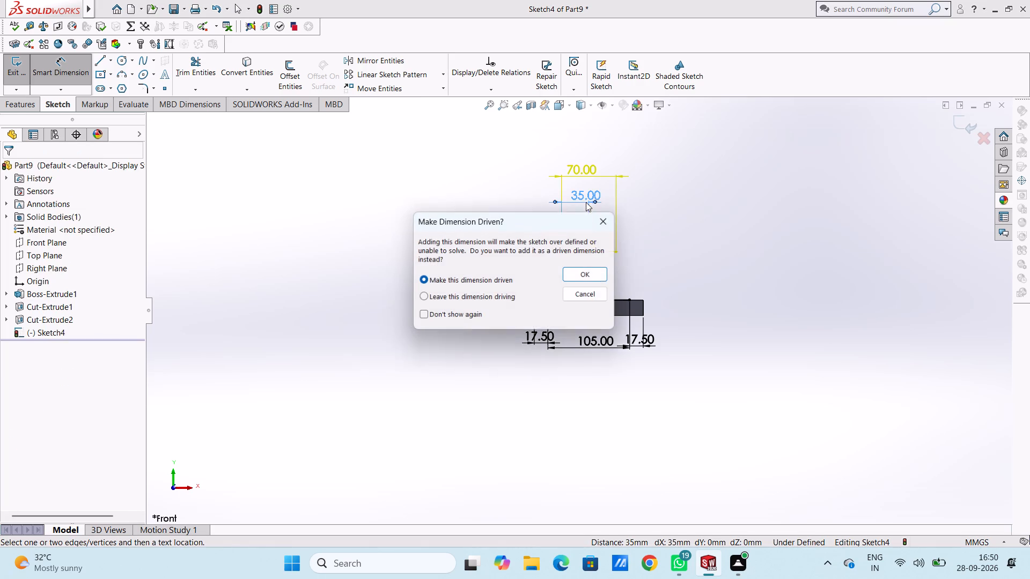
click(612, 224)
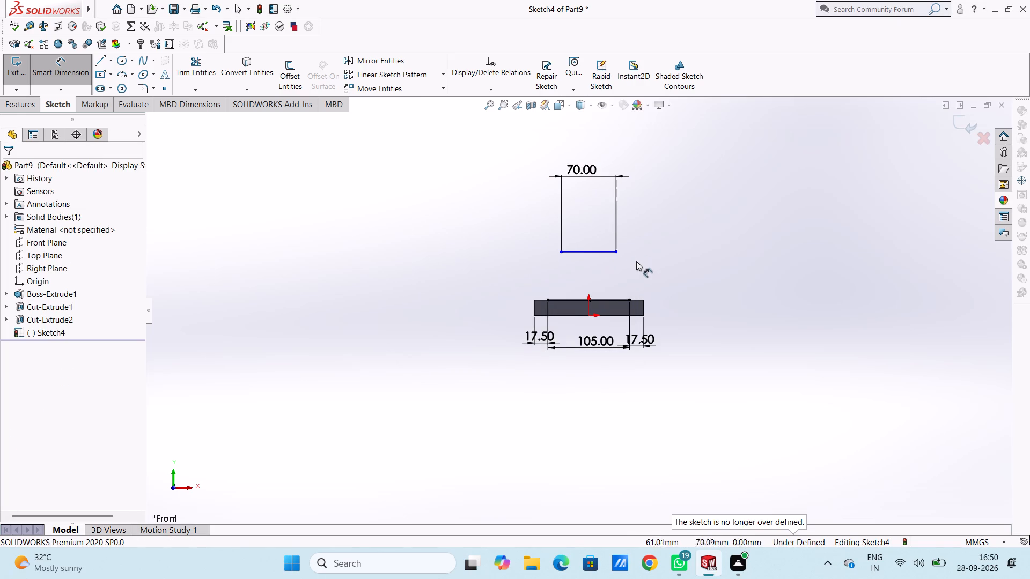
Dimension the upper line's height above the plate's bottom edge as 60 mm.
click(602, 253)
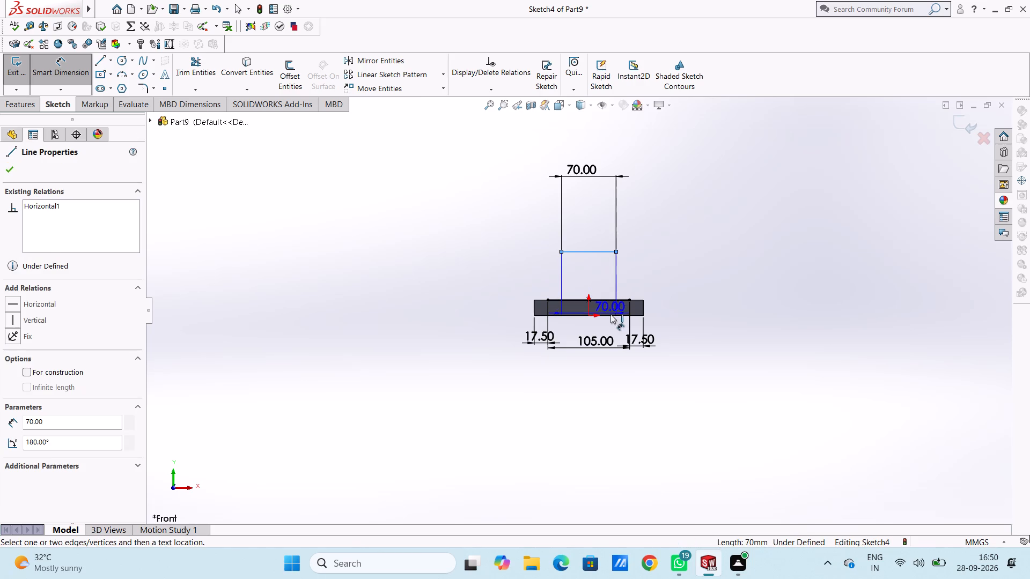
click(612, 316)
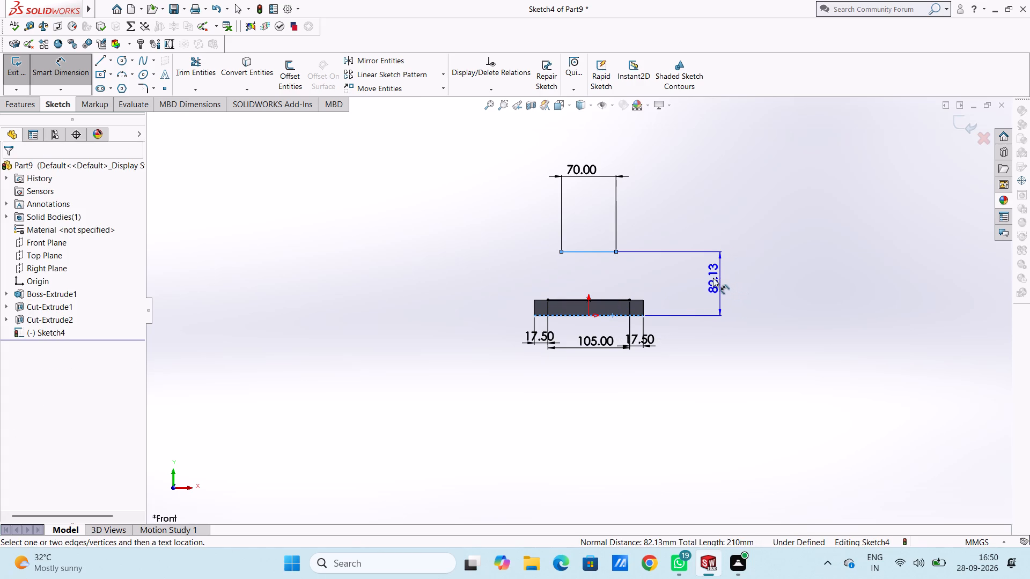
click(708, 279)
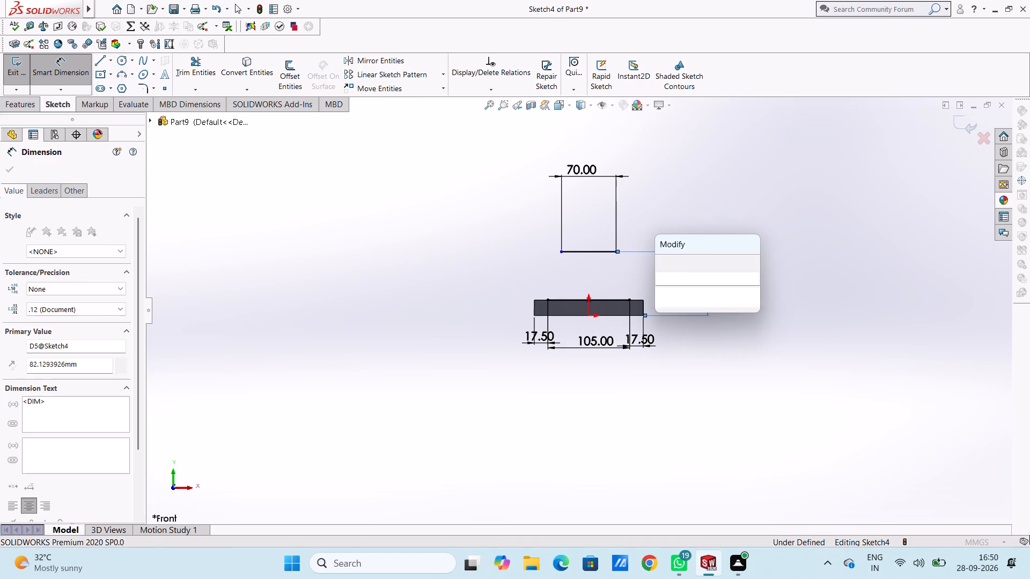
text(60)
key(Return)
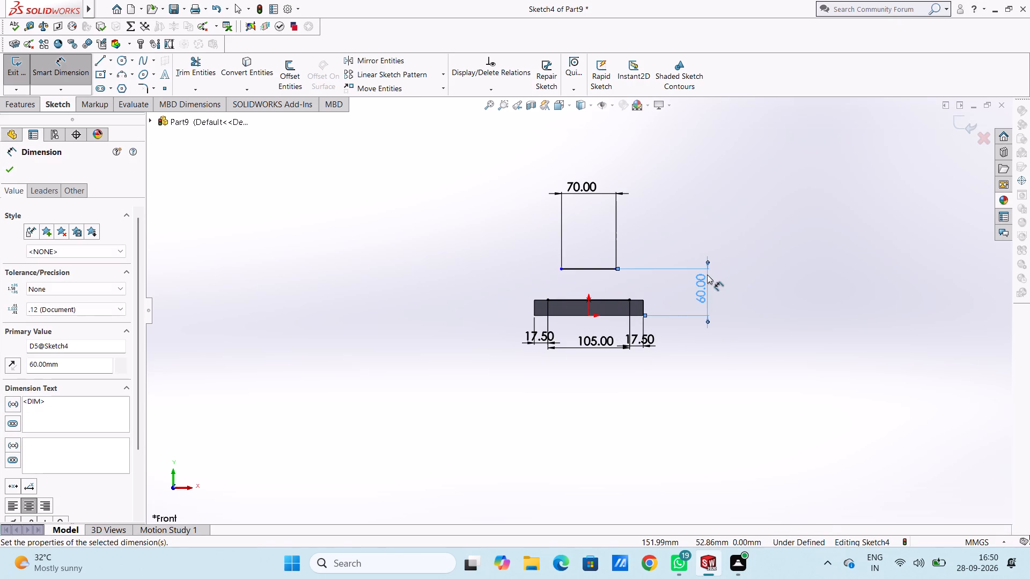
click(663, 251)
Extend the upper line 5 mm beyond its left endpoint and connect it by a sloped line to the 105 mm line's left endpoint.
scroll(615, 297, down, 4)
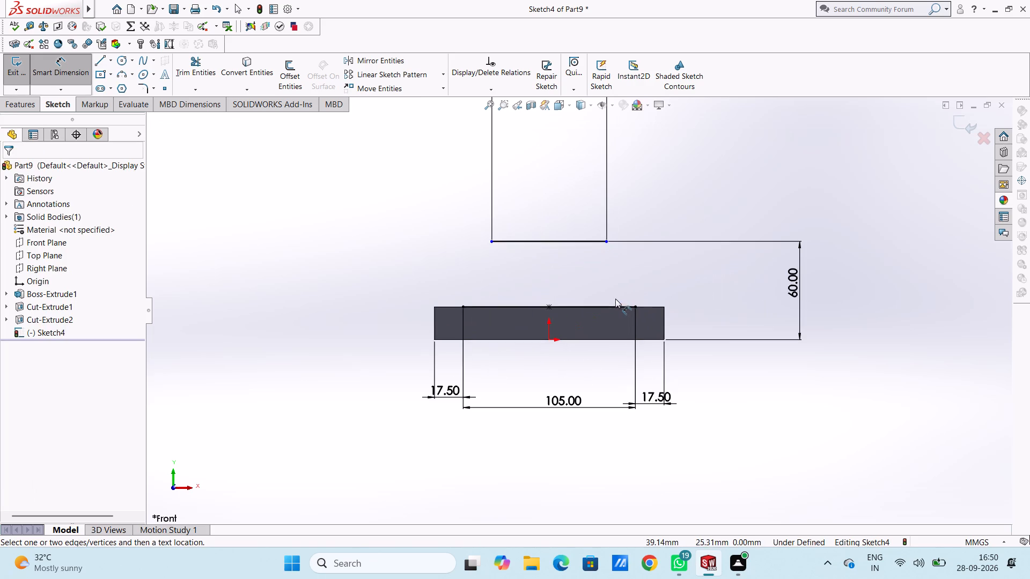
scroll(496, 277, down, 4)
scroll(496, 276, up, 3)
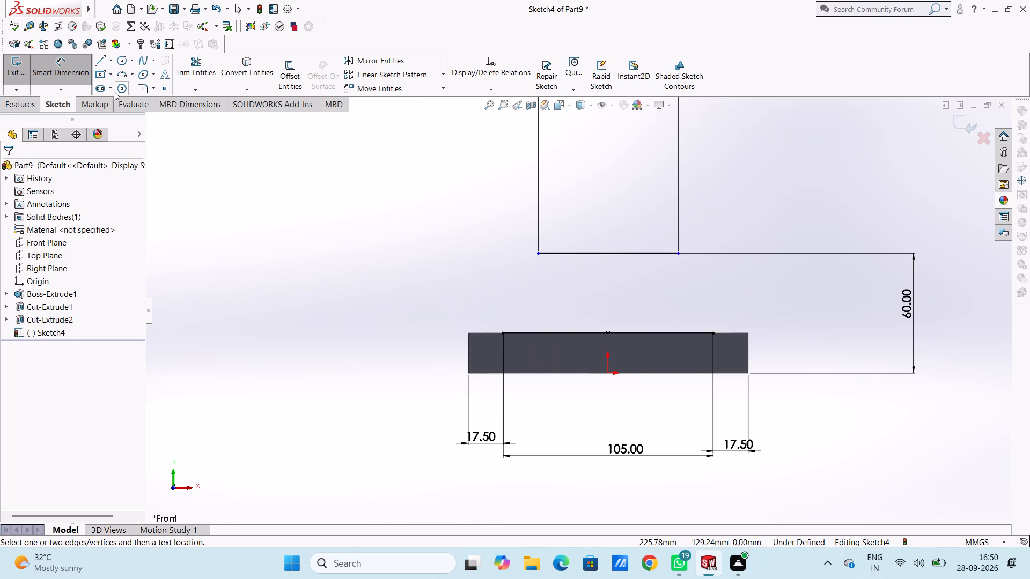
click(102, 64)
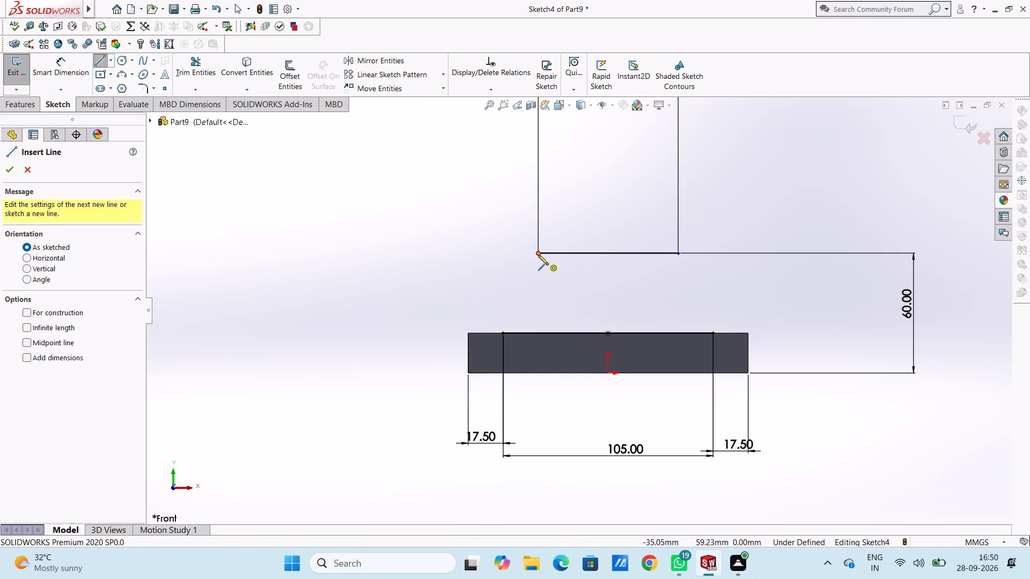
click(538, 255)
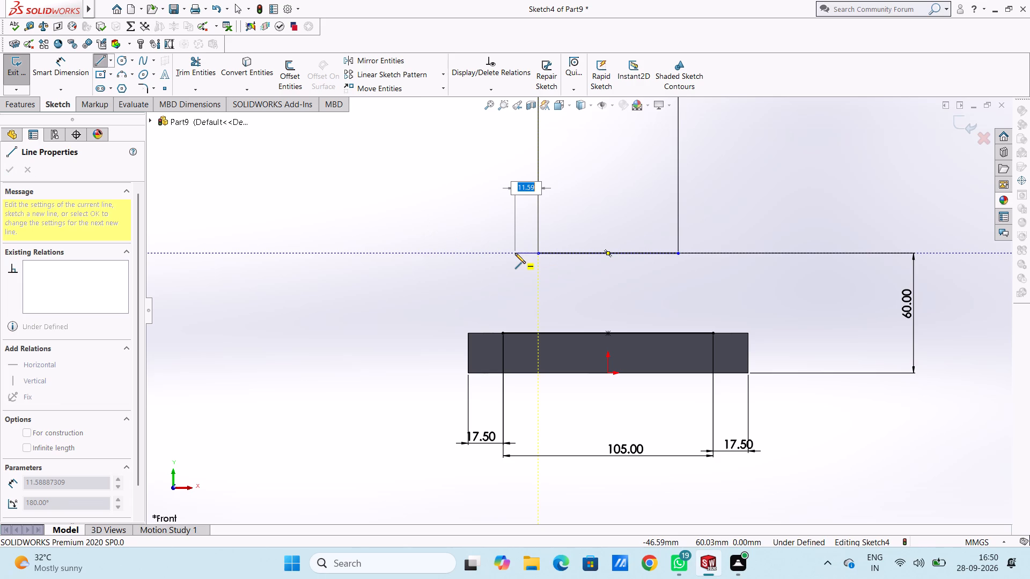
key(5)
key(Return)
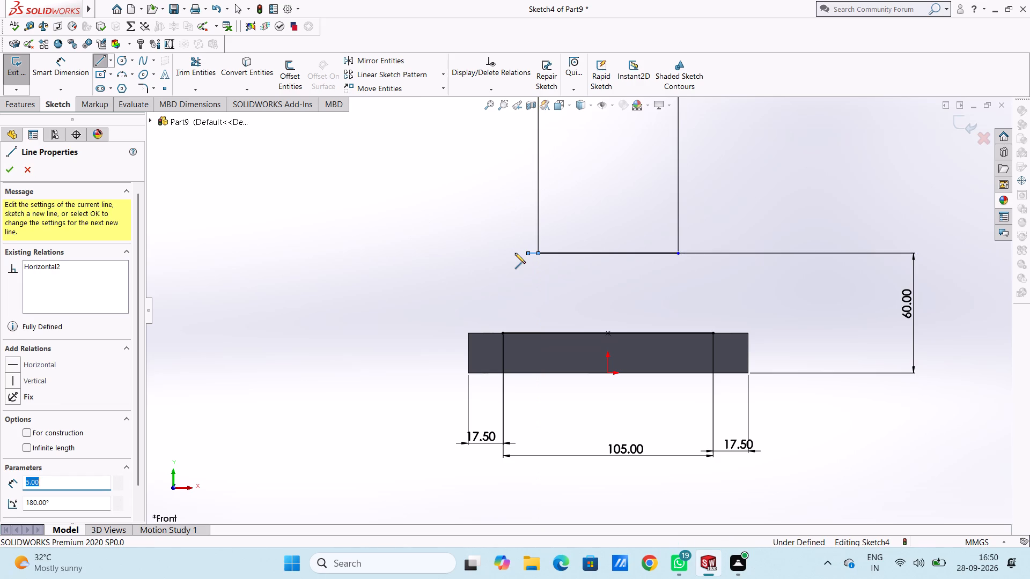
click(502, 332)
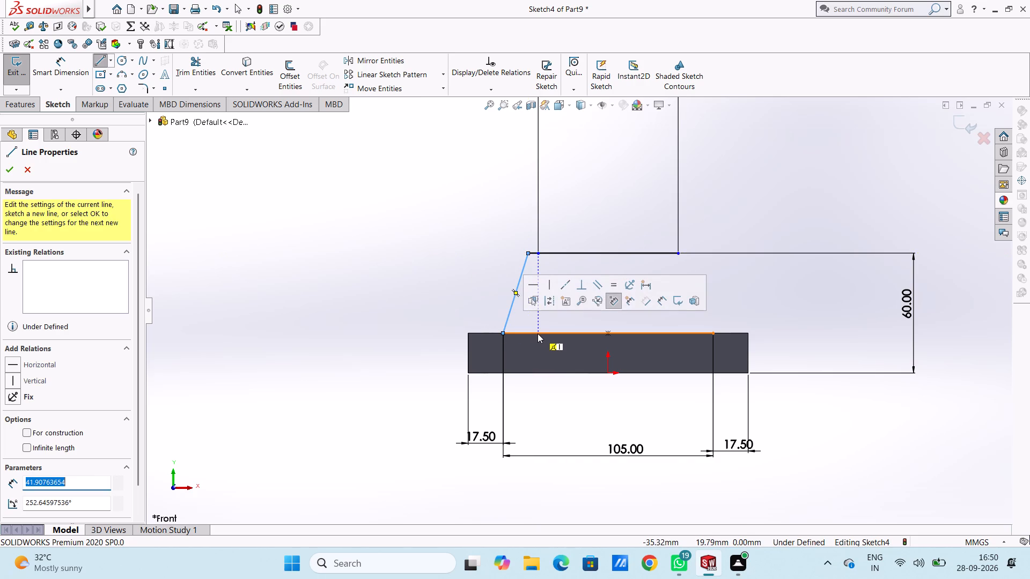
Sketch a 40 mm vertical line from the plate's upper edge to the left endpoint of the 70 mm line.
click(538, 333)
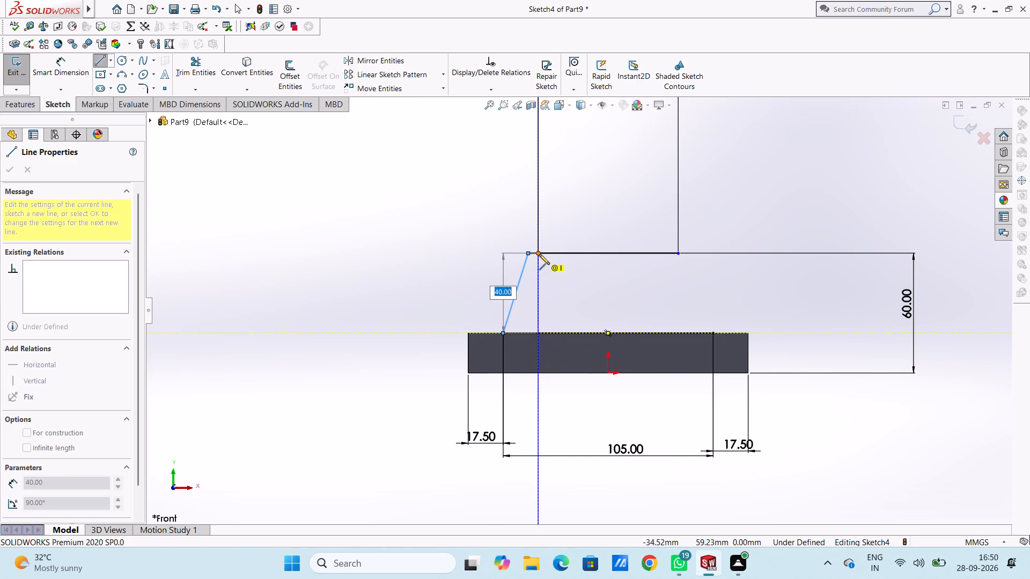
click(539, 254)
key(Escape)
key(Escape)
key(Escape)
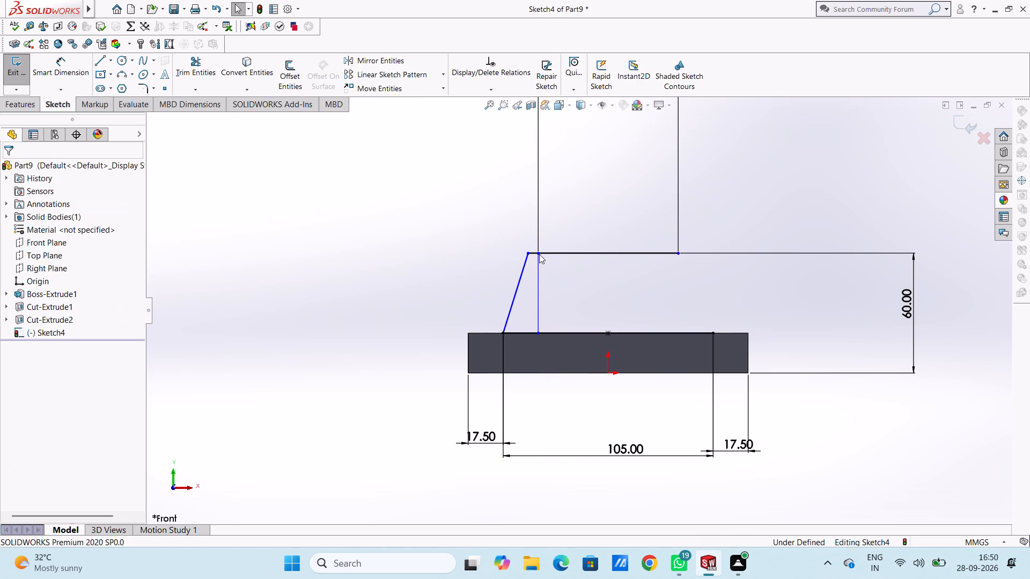
Sketch a 40 mm vertical line from the 70 mm line's right endpoint to the plate, continued 17.5 mm to the 105 mm line's right endpoint.
scroll(539, 254, up, 1)
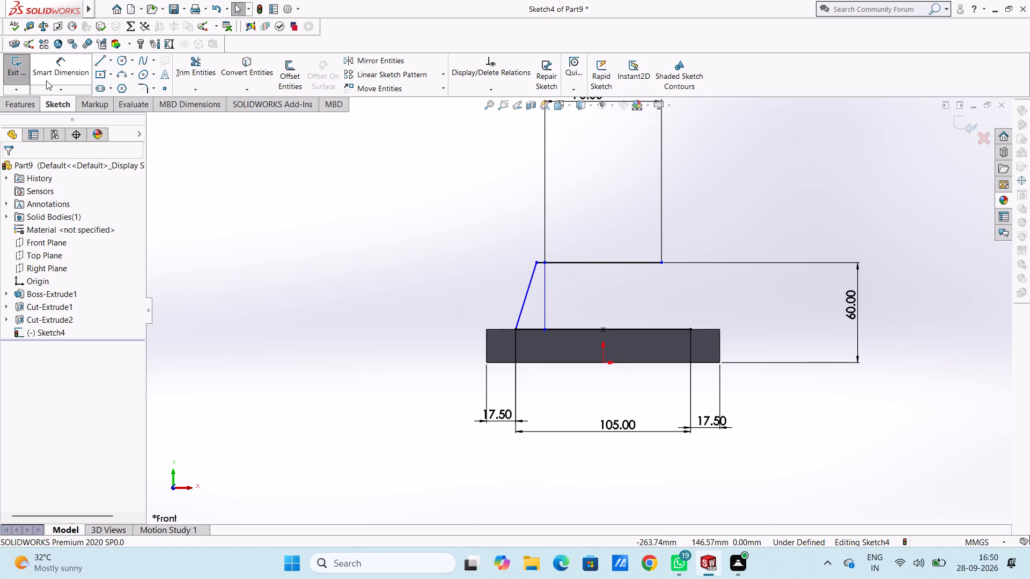
click(96, 62)
scroll(657, 265, down, 3)
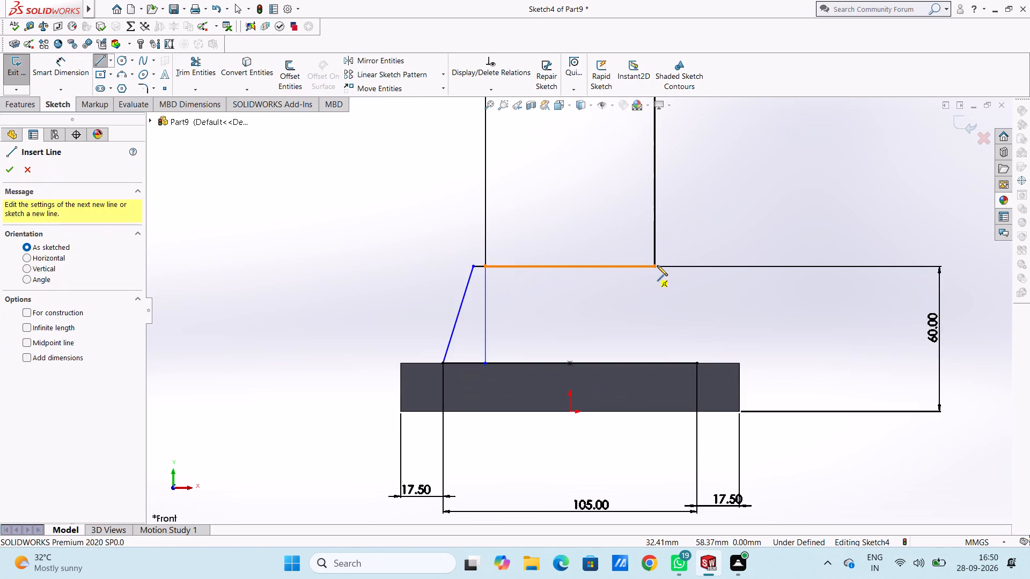
click(651, 270)
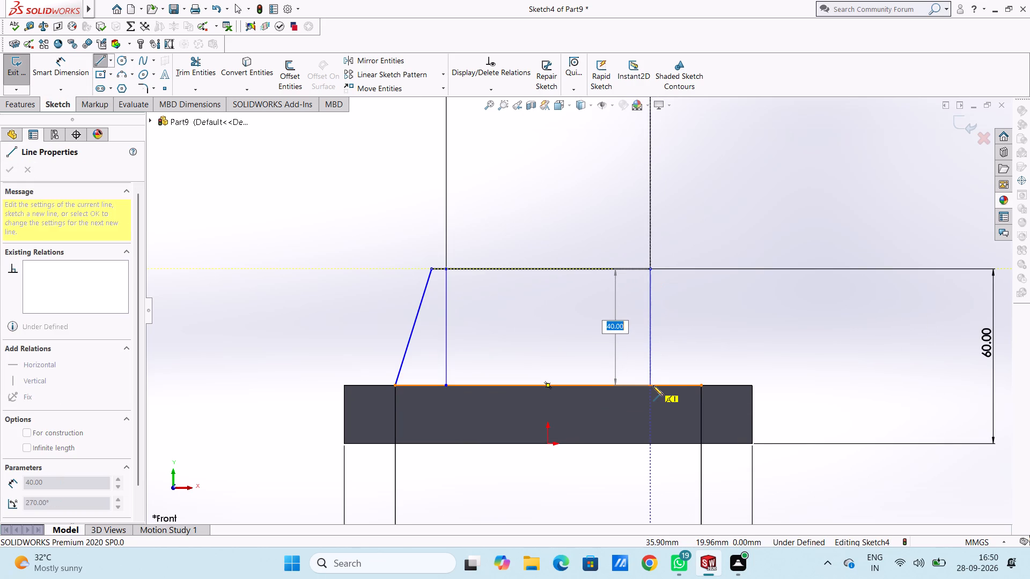
click(649, 385)
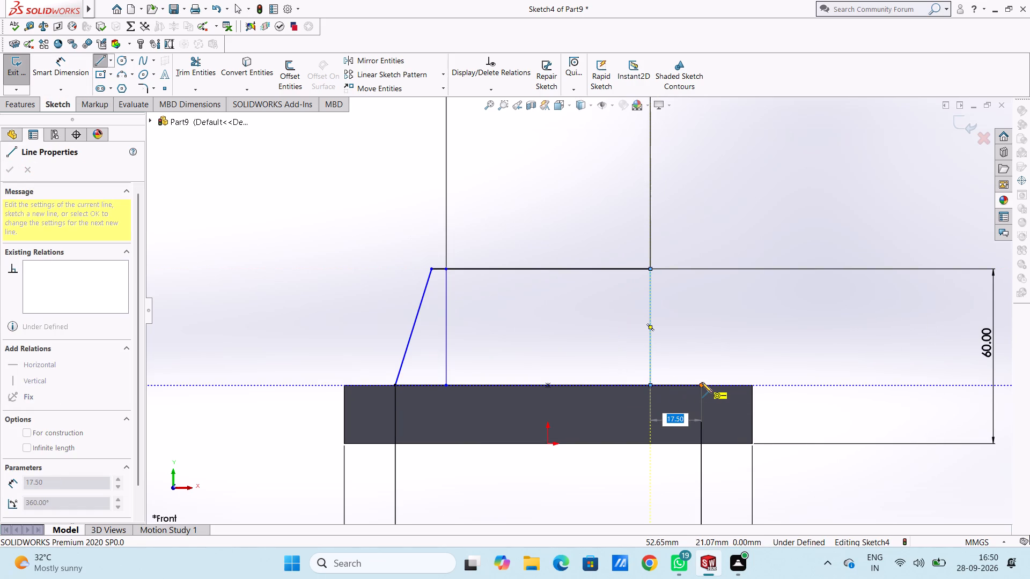
click(702, 382)
click(615, 219)
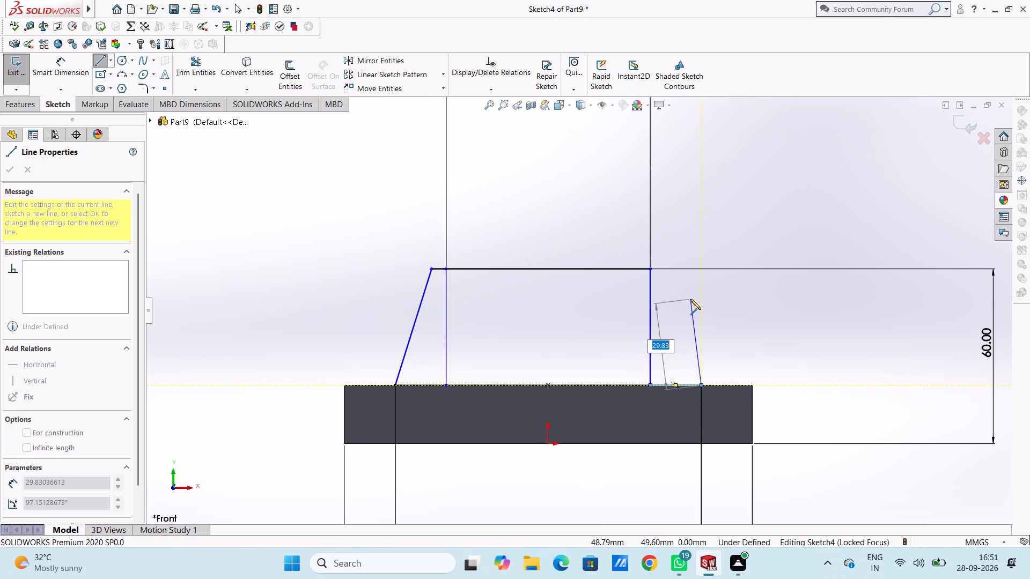
key(Escape)
key(Escape)
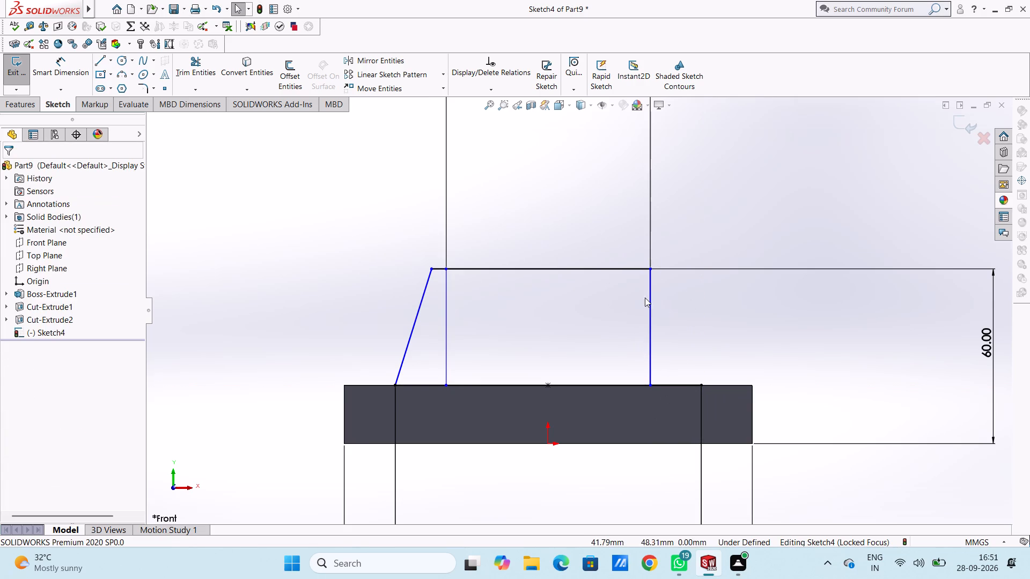
Extend the upper line 5 mm beyond its right endpoint and connect it by a sloped line to the 105 mm line's right endpoint.
click(100, 57)
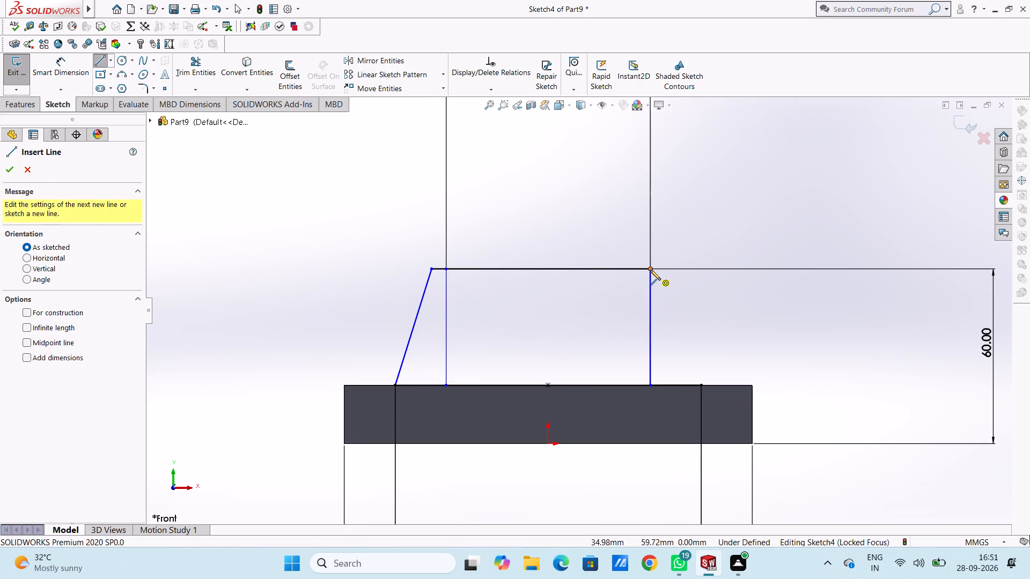
click(650, 270)
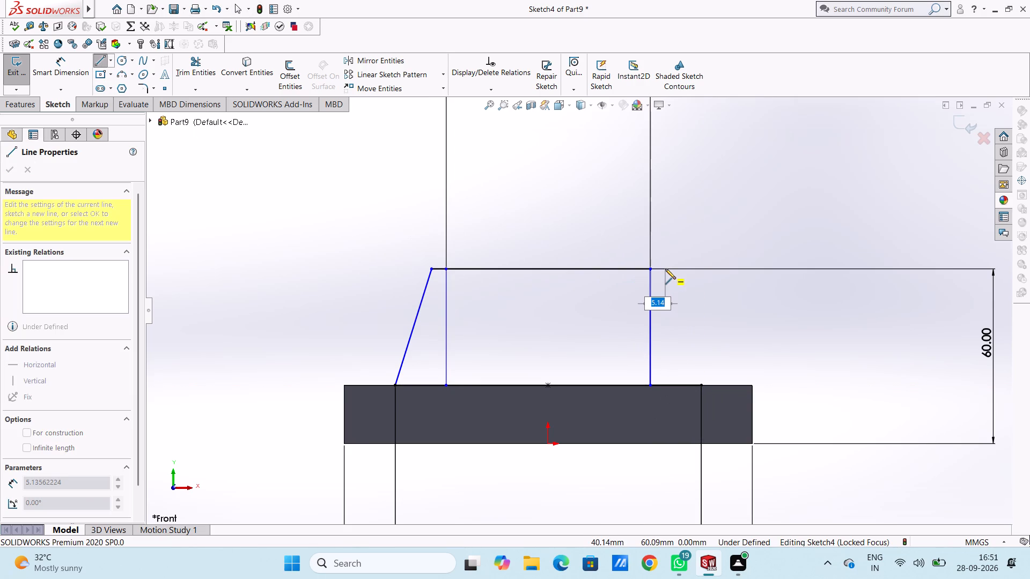
key(5)
key(Return)
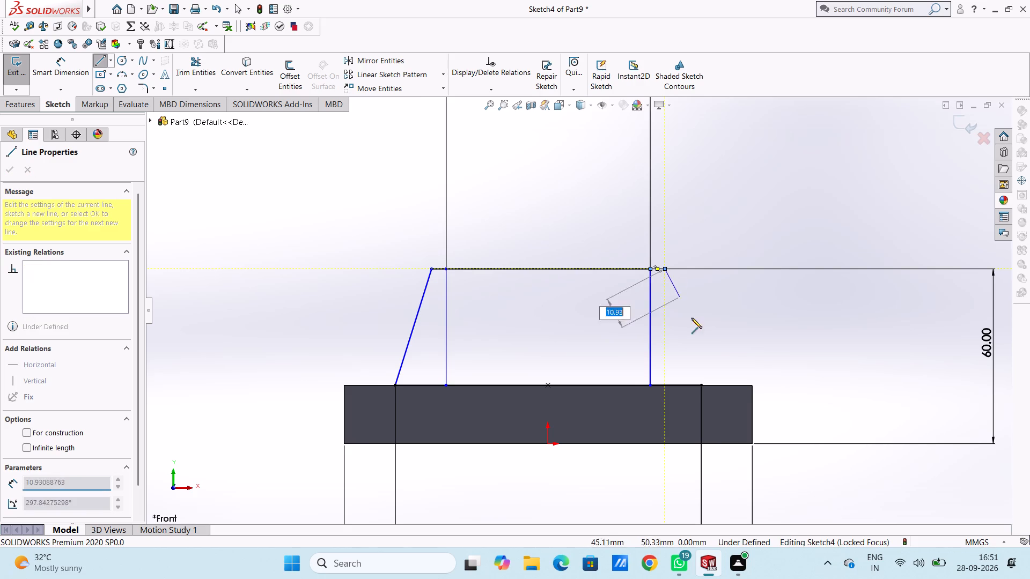
click(702, 383)
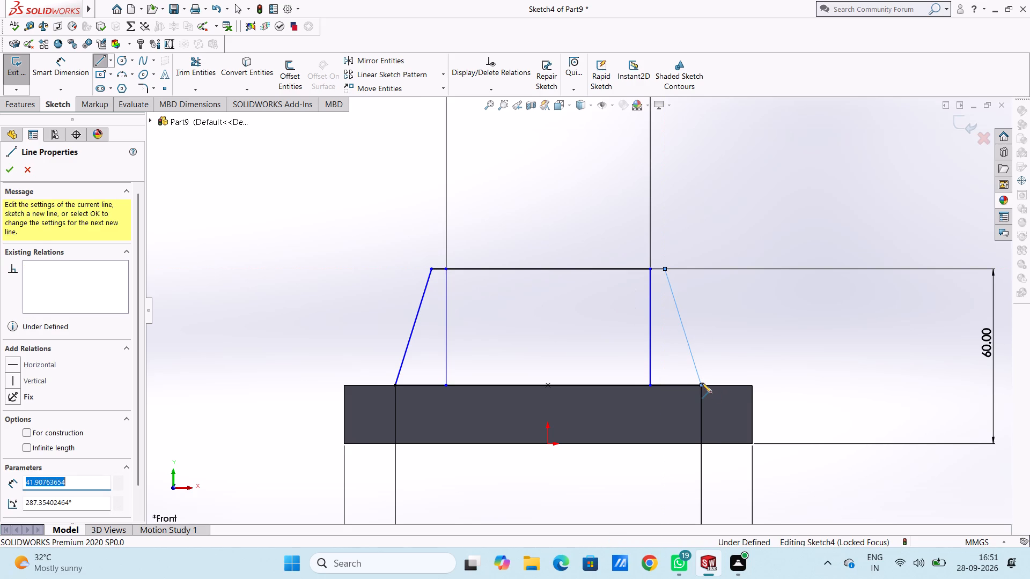
key(Escape)
key(Escape)
key(Escape)
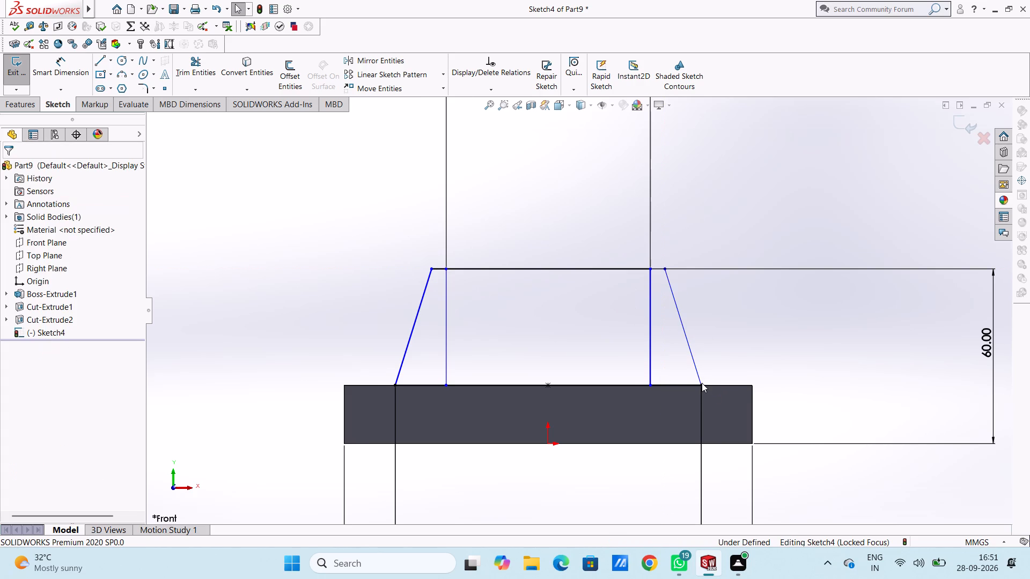
Trim away the upper line and the base line between the two vertical lines, leaving two separate tapered profiles.
scroll(702, 383, up, 5)
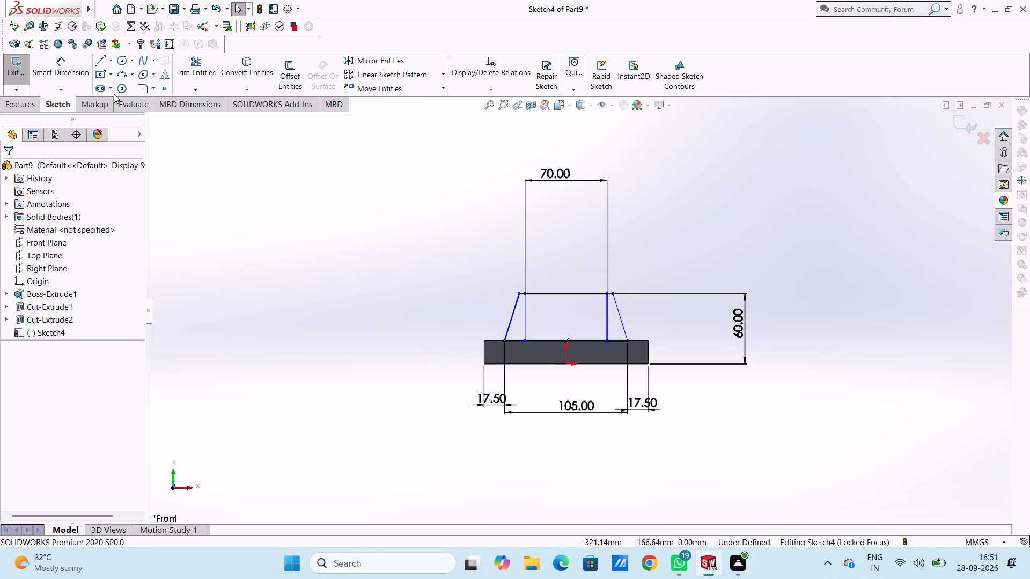
click(188, 65)
click(550, 294)
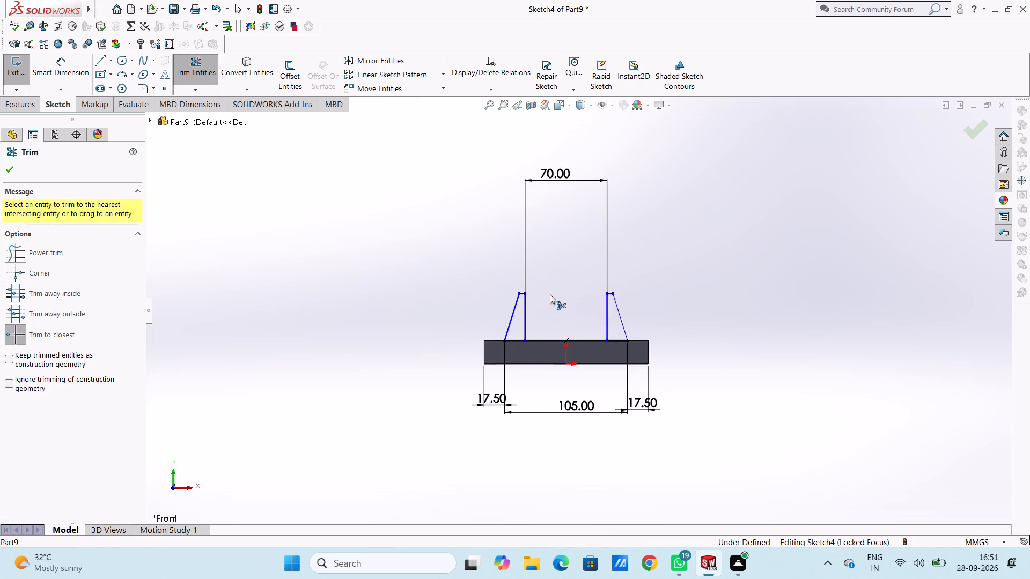
click(214, 79)
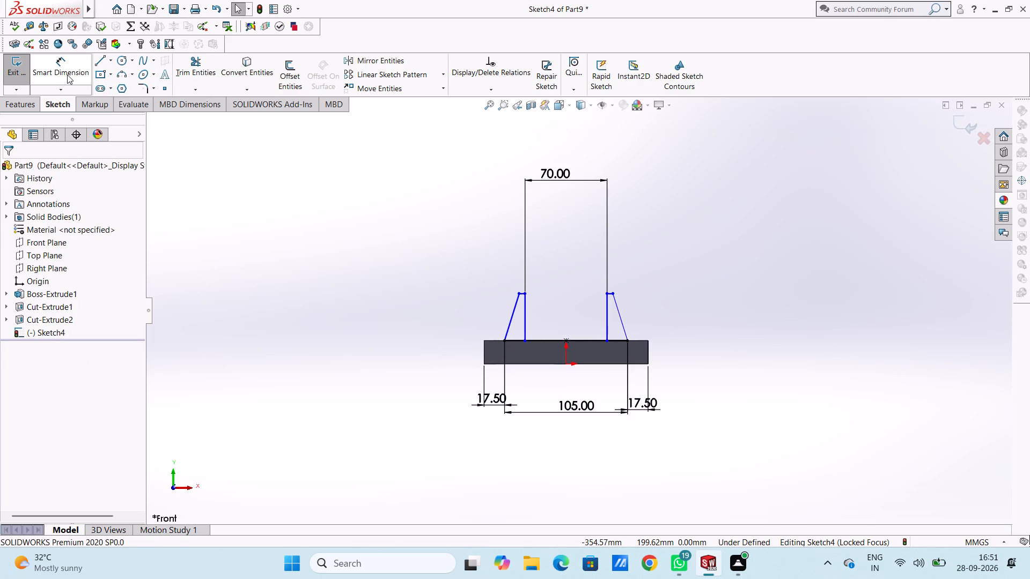
click(67, 74)
scroll(479, 292, down, 4)
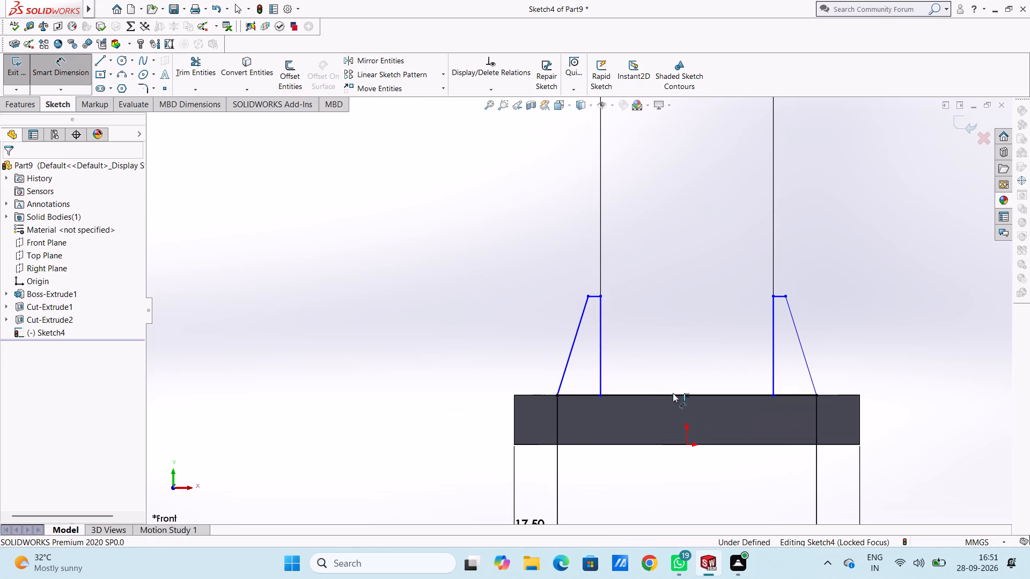
click(212, 79)
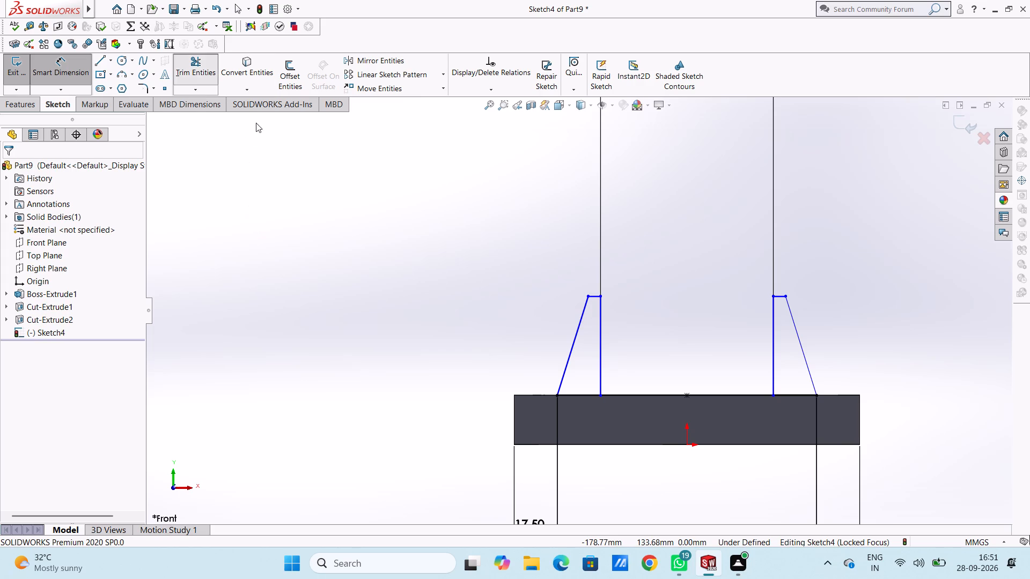
click(644, 395)
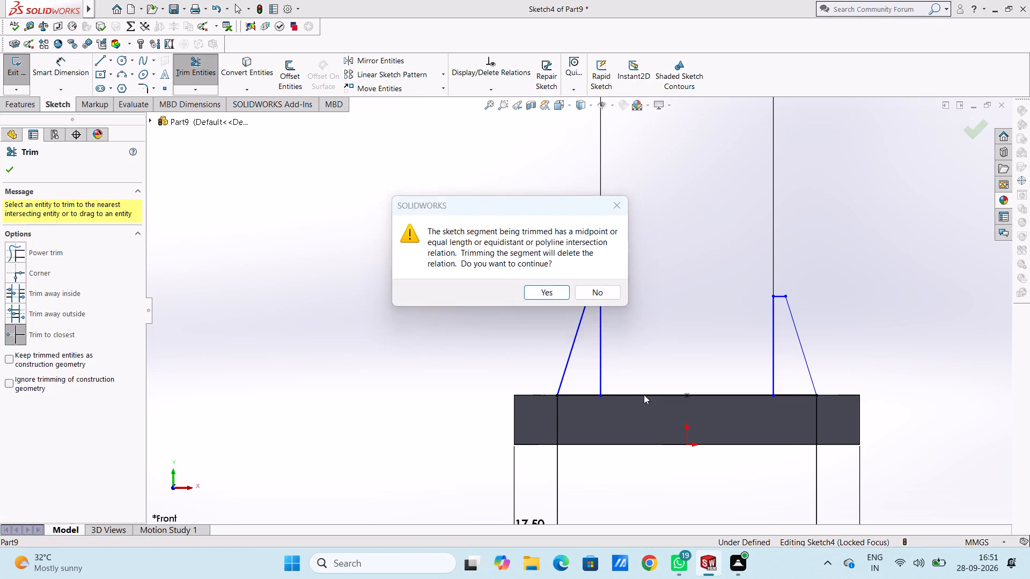
click(644, 395)
click(616, 205)
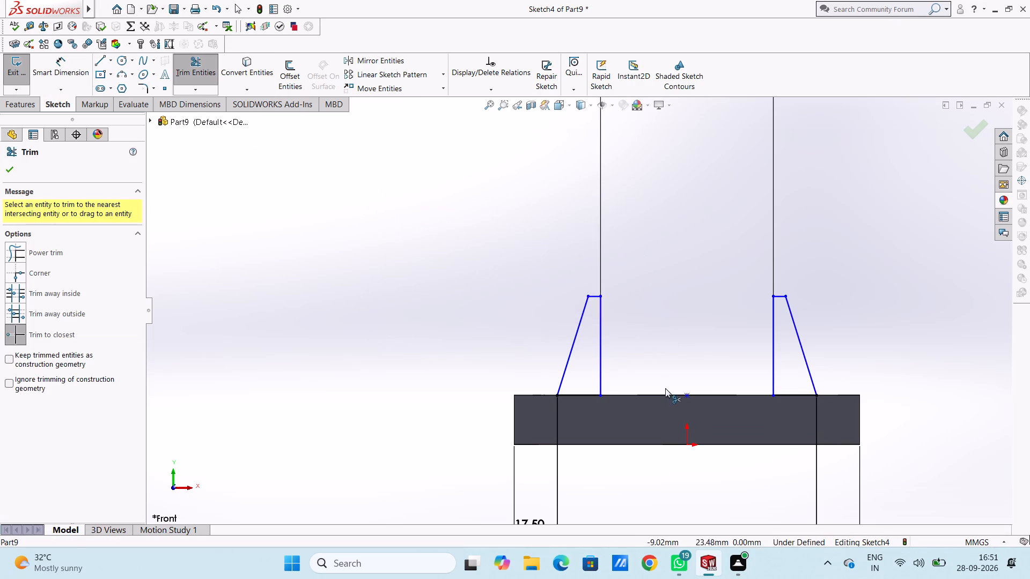
double_click(669, 395)
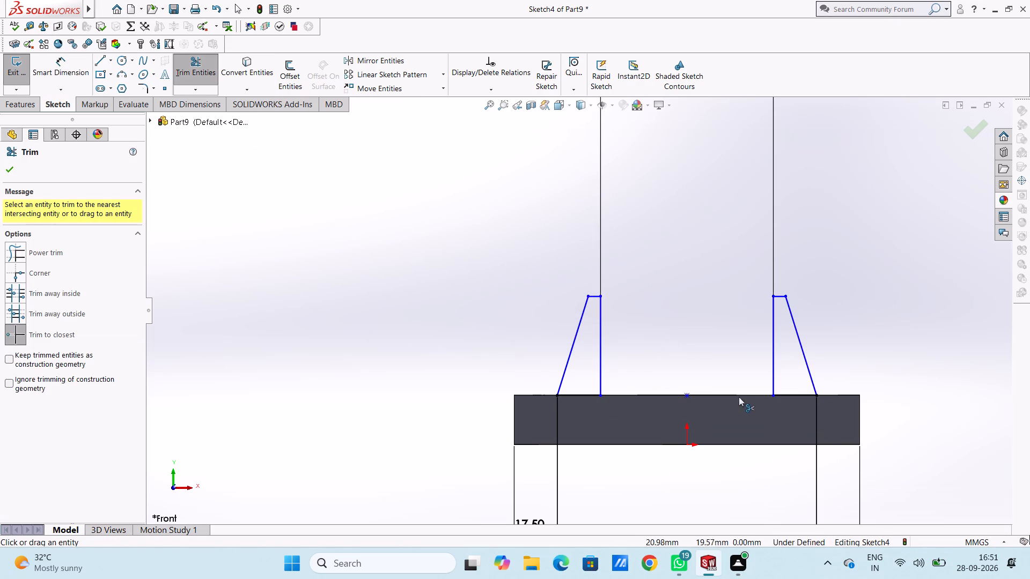
scroll(717, 420, down, 5)
scroll(556, 371, up, 4)
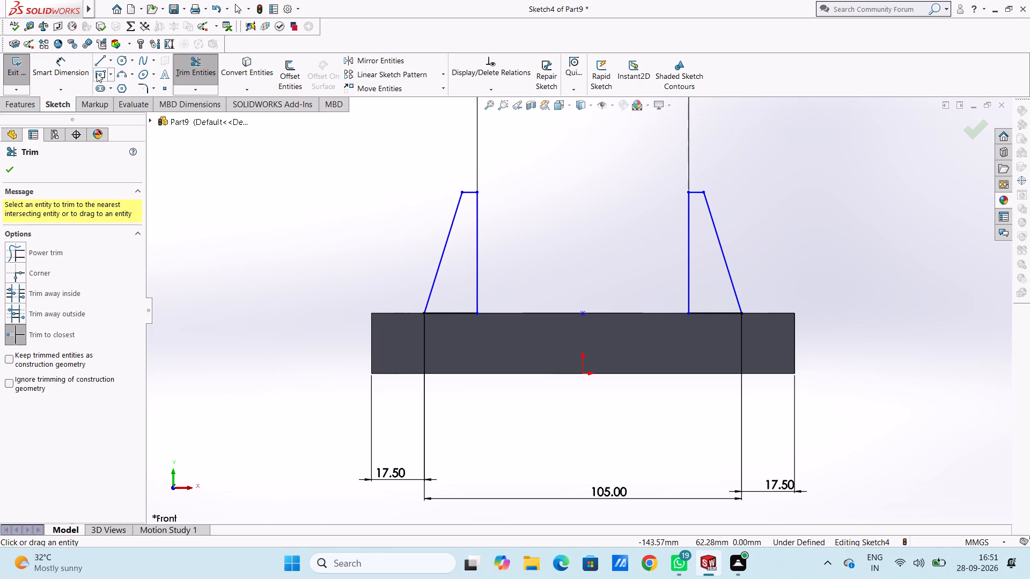
Sketch a 17.5 mm horizontal line along the plate's upper edge, joining the right vertical line's foot to the sloped line's foot.
click(99, 61)
scroll(457, 323, down, 3)
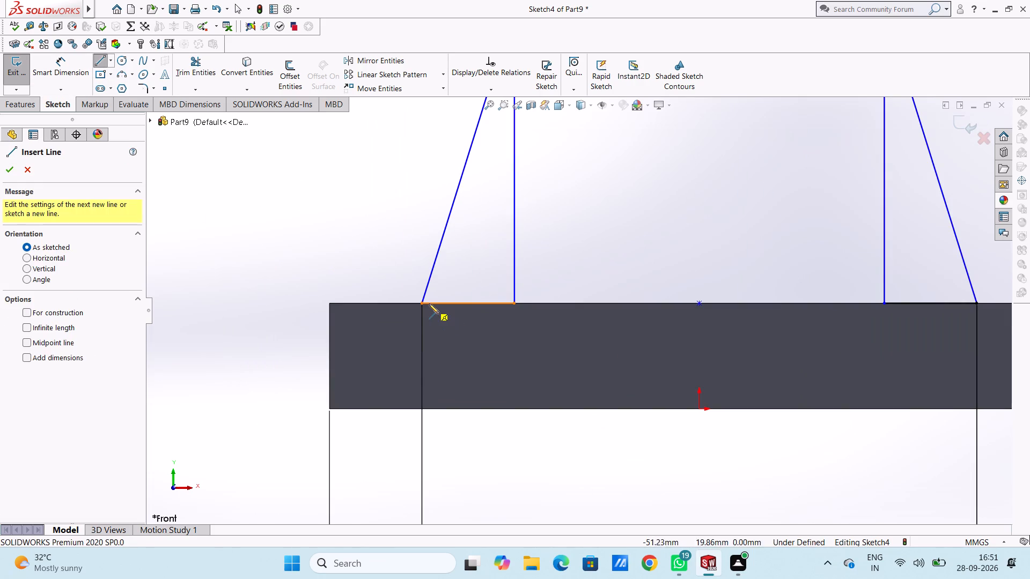
click(885, 306)
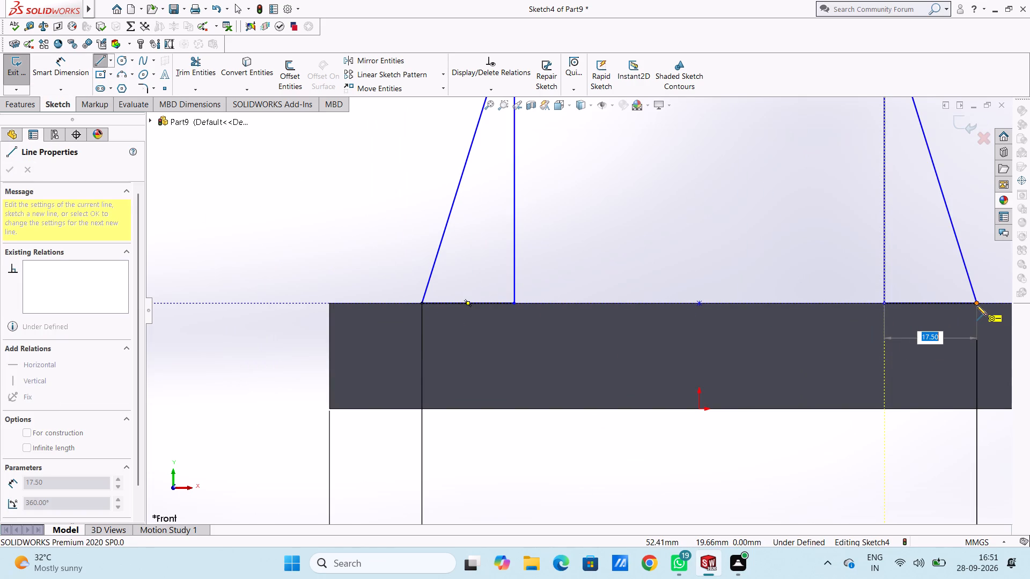
click(976, 305)
key(Escape)
key(Escape)
key(Escape)
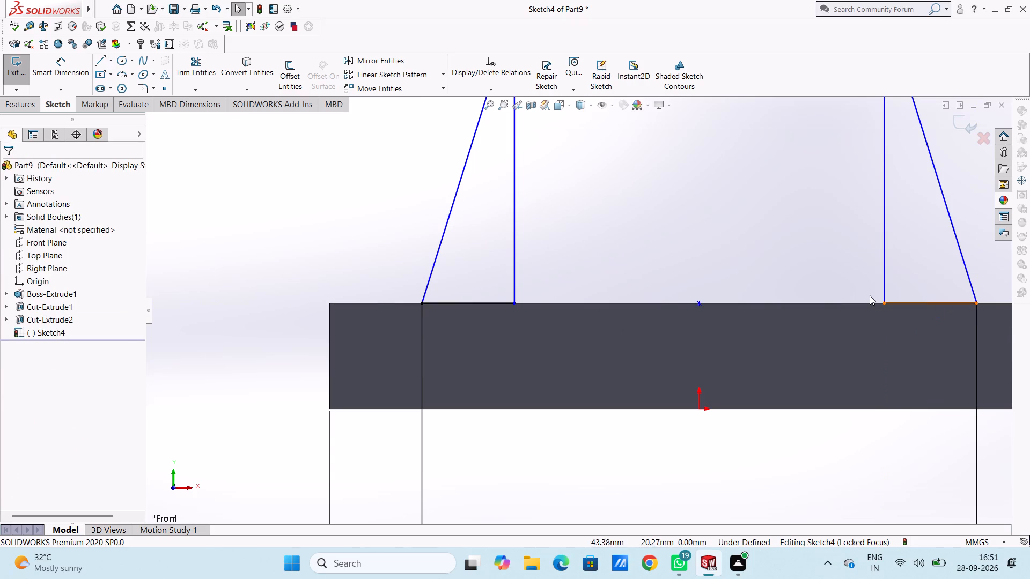
Dimension the left tapered profile's height, bottom width and top width.
scroll(747, 263, up, 2)
scroll(686, 244, up, 2)
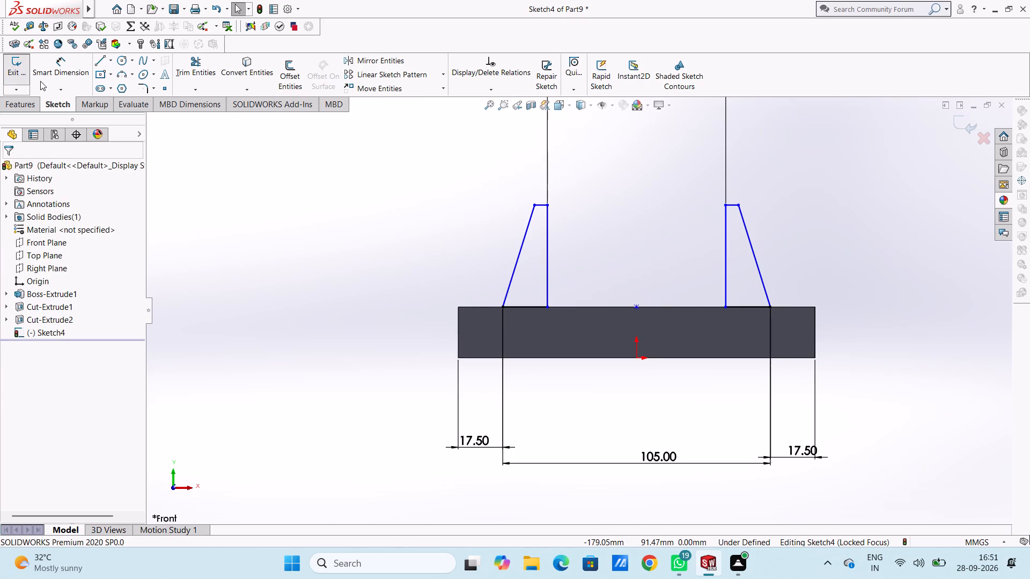
click(45, 77)
click(519, 246)
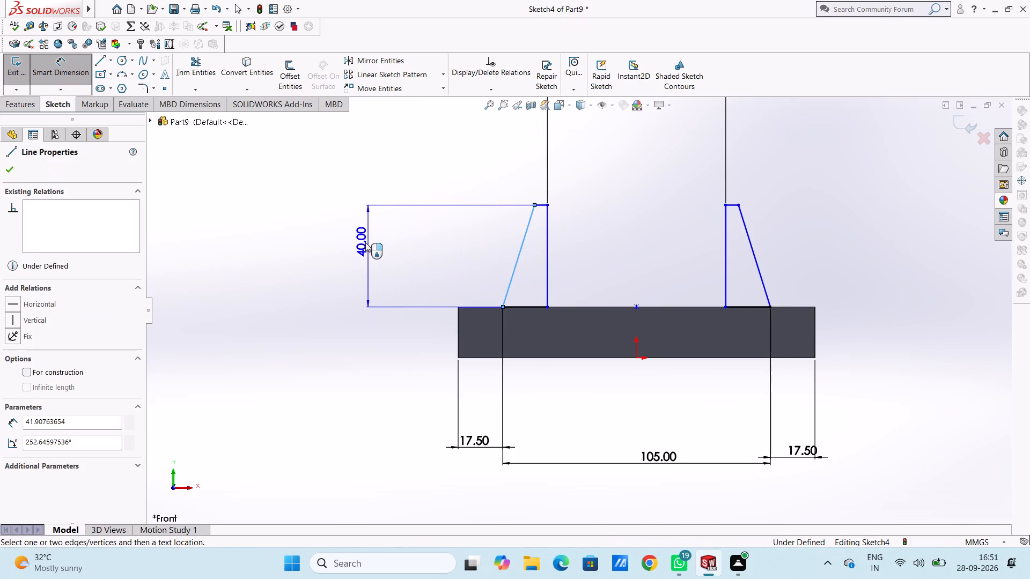
click(365, 242)
click(319, 226)
click(295, 229)
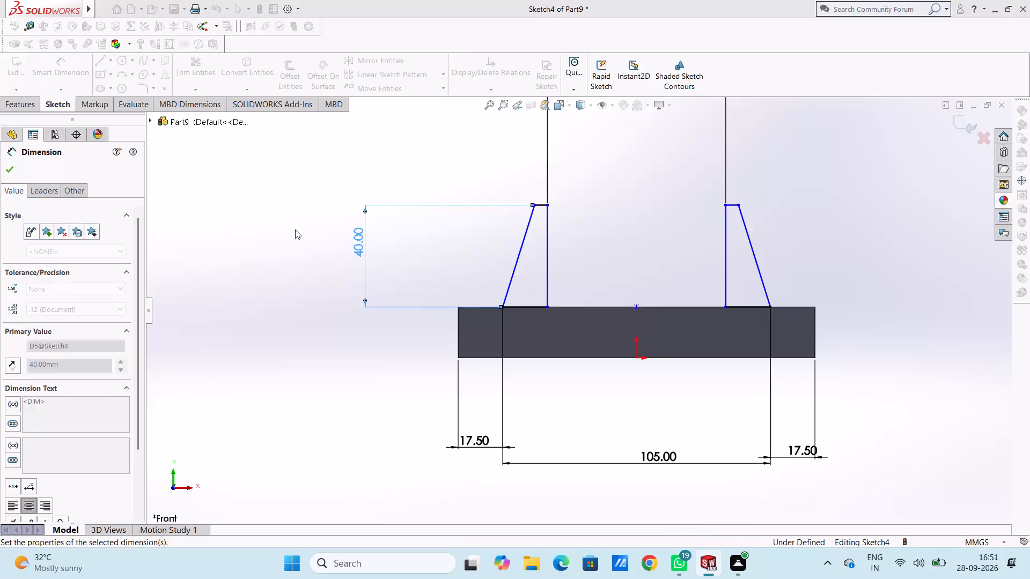
click(522, 307)
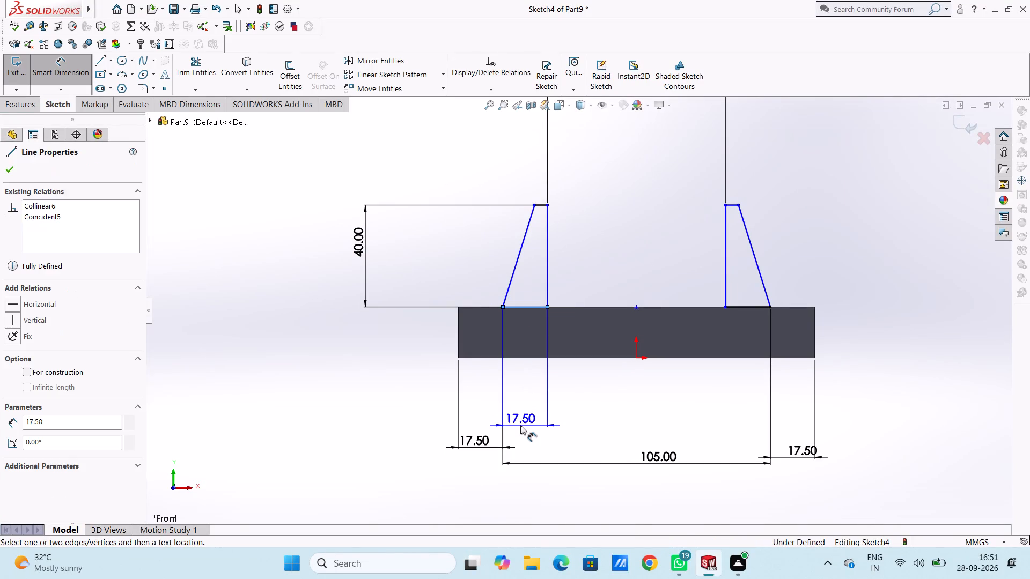
click(520, 425)
click(475, 409)
click(392, 408)
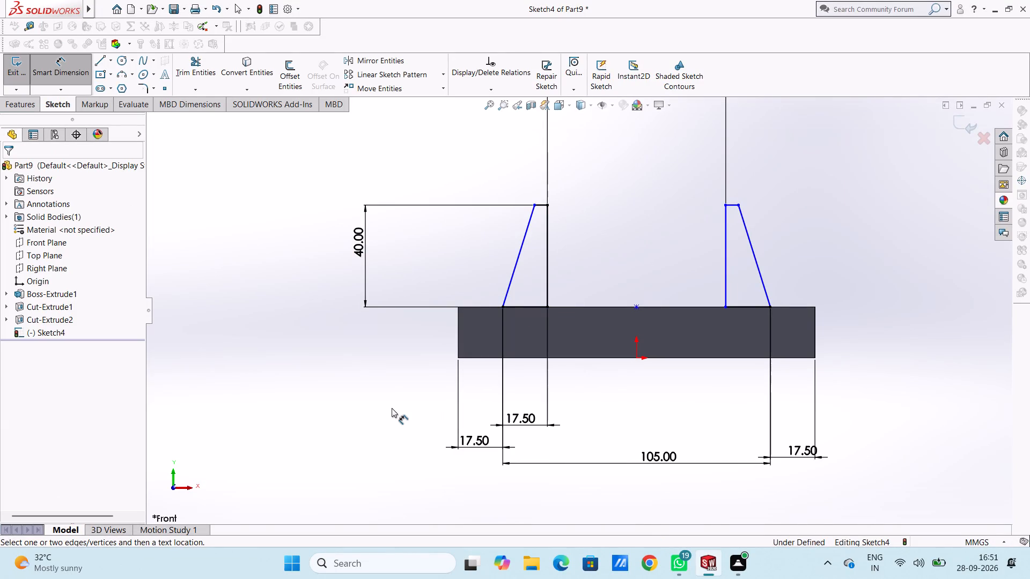
click(539, 206)
click(530, 149)
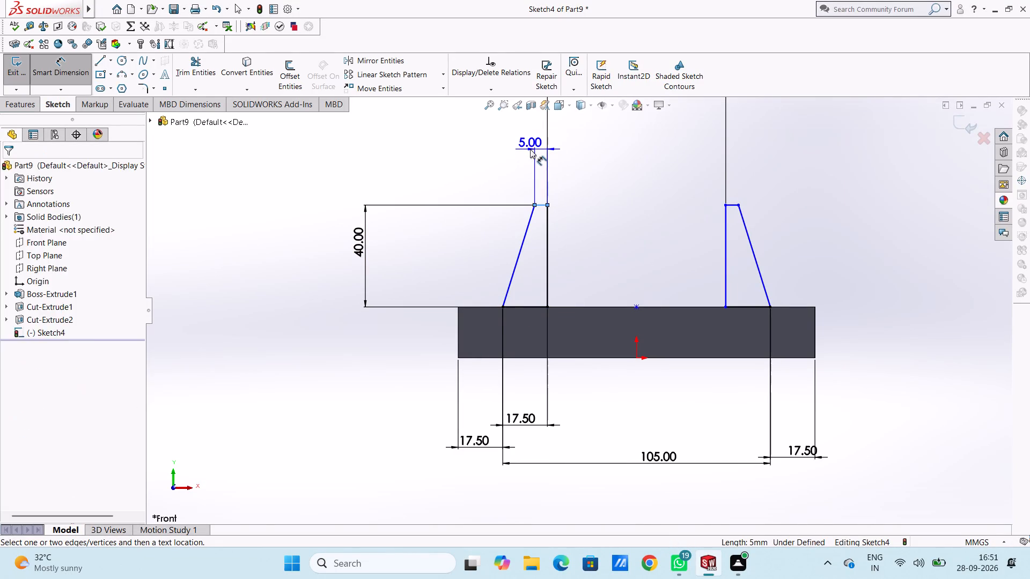
click(480, 130)
click(448, 165)
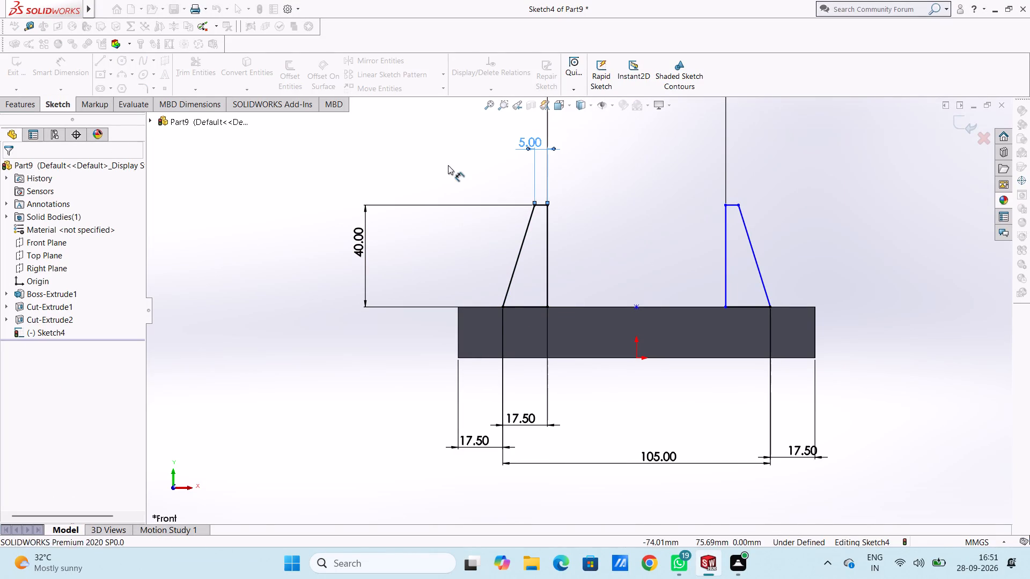
Dimension the right tapered profile's bottom width and top width.
click(750, 310)
click(740, 422)
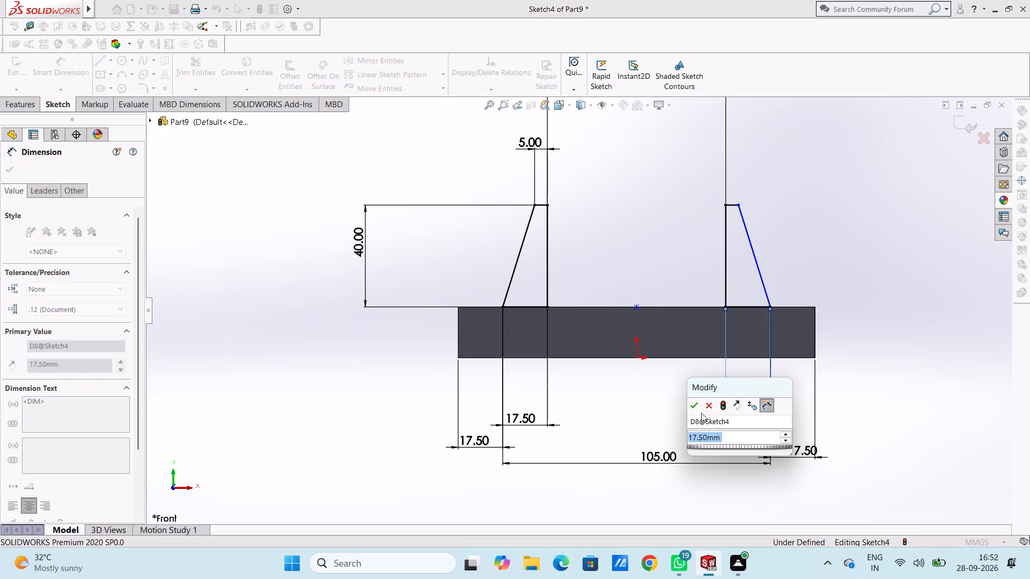
click(693, 403)
click(657, 418)
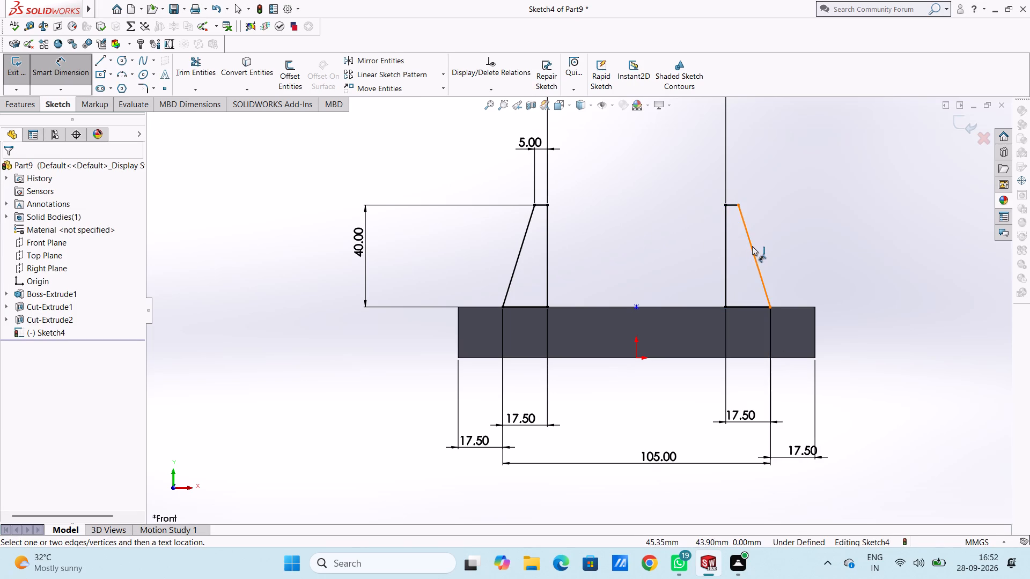
drag(730, 204, 722, 187)
click(726, 121)
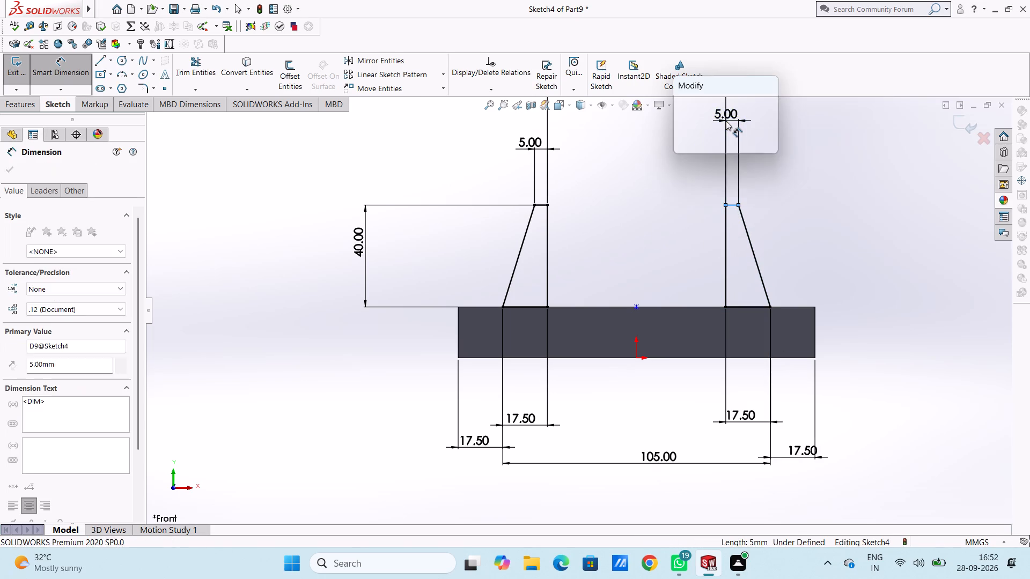
click(680, 107)
click(666, 208)
Extrude both tapered profiles 70 mm in the reversed direction so the walls run across the plate's full depth.
scroll(666, 209, up, 2)
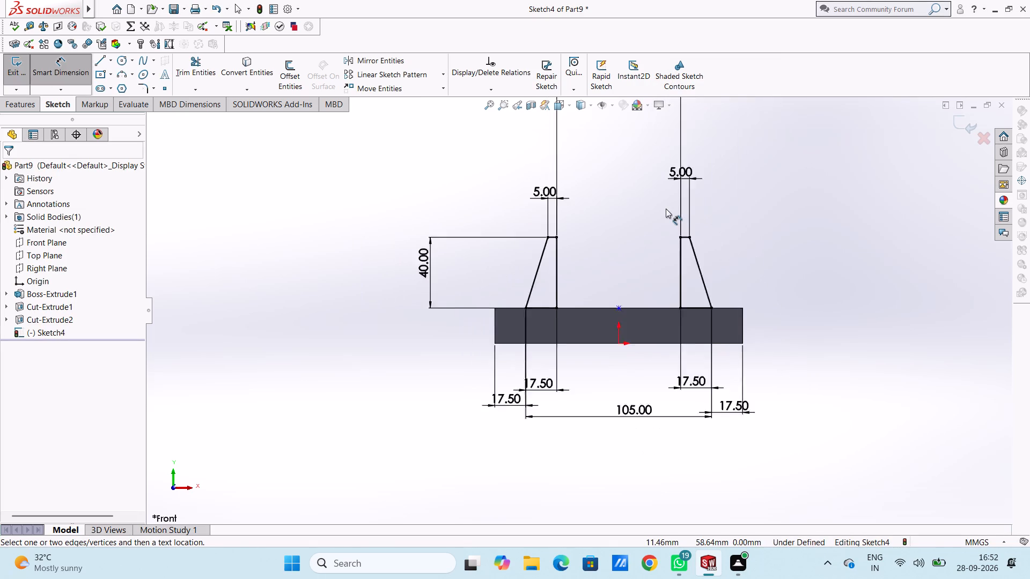
scroll(666, 209, up, 1)
middle_drag(637, 225, 624, 248)
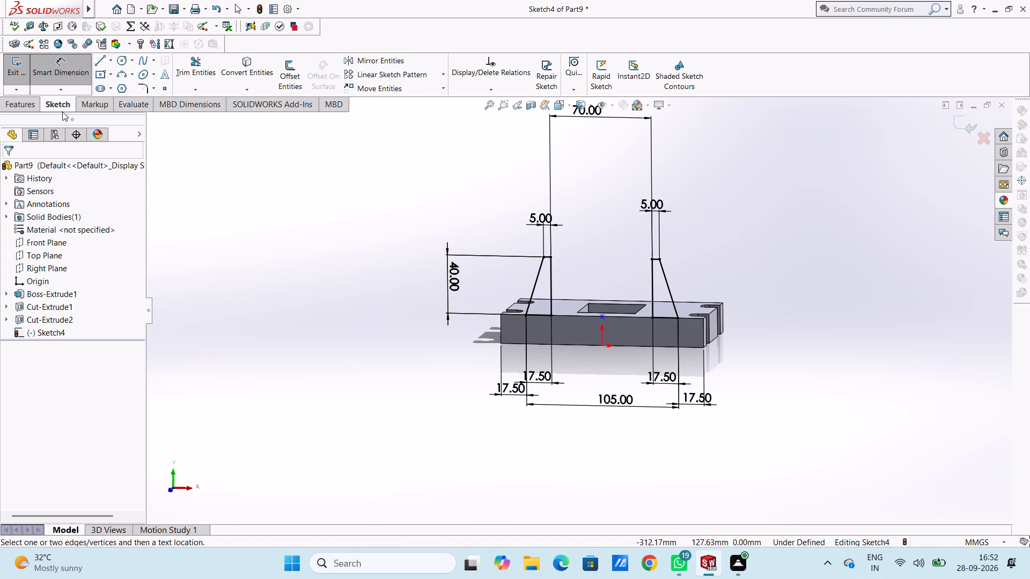
click(16, 107)
click(19, 66)
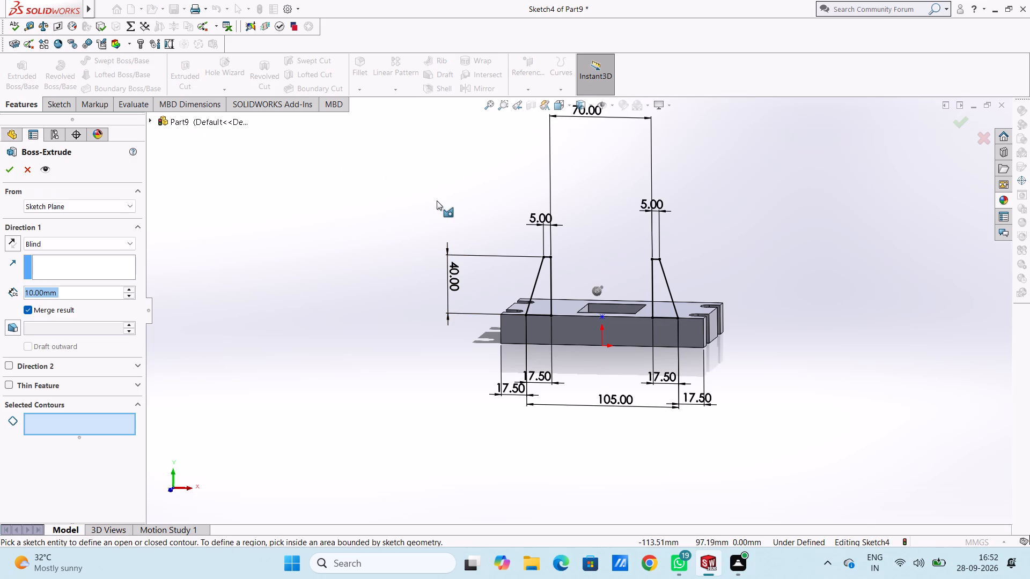
click(539, 289)
click(661, 293)
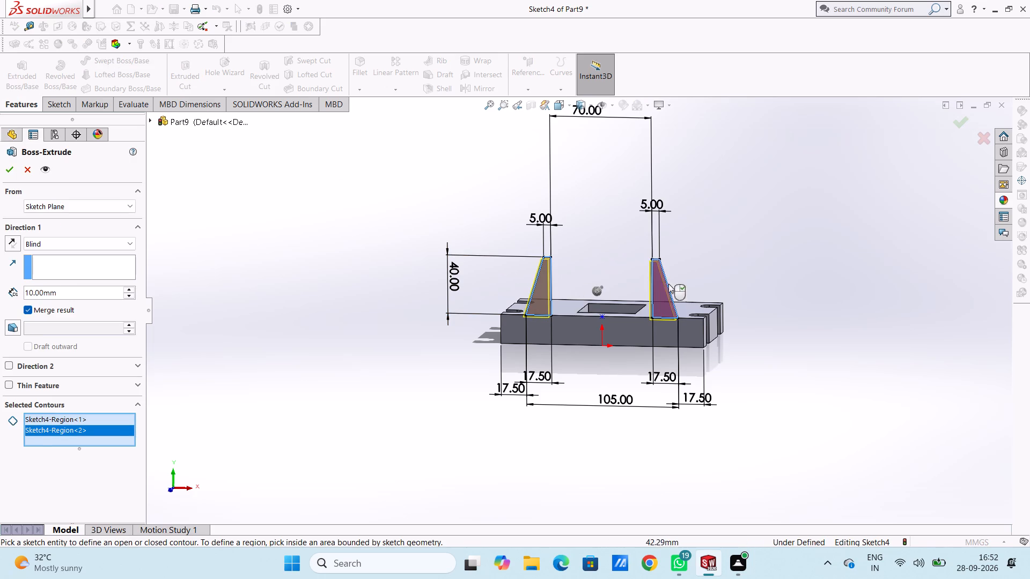
middle_drag(759, 216, 729, 303)
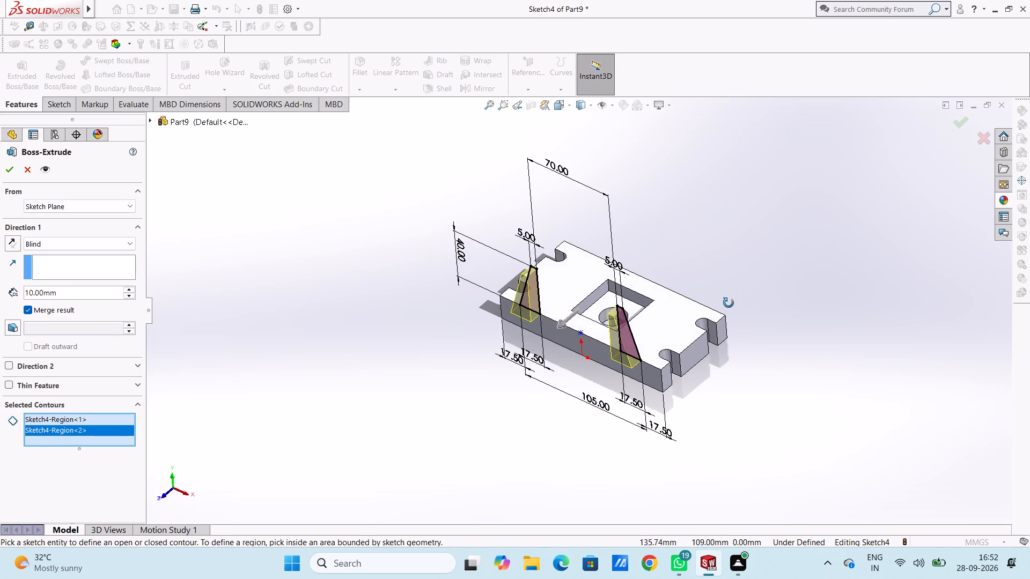
middle_drag(729, 303, 729, 303)
double_click(78, 295)
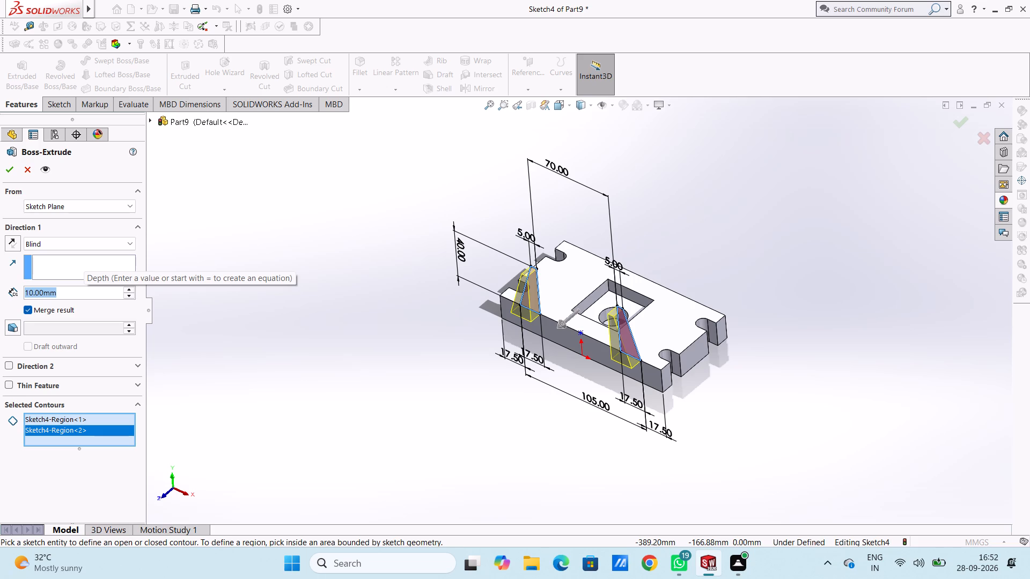
text(70)
key(Return)
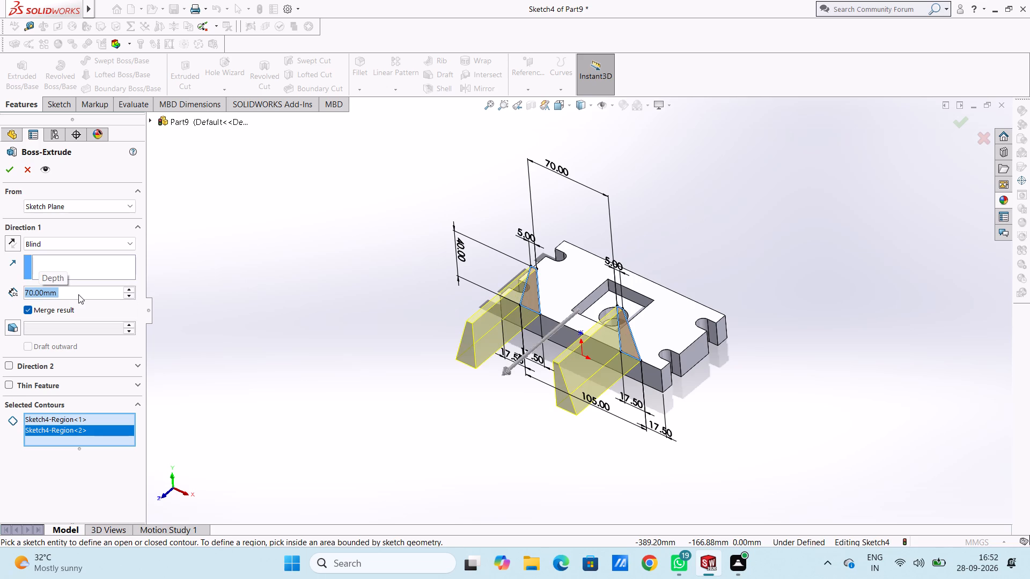
click(9, 244)
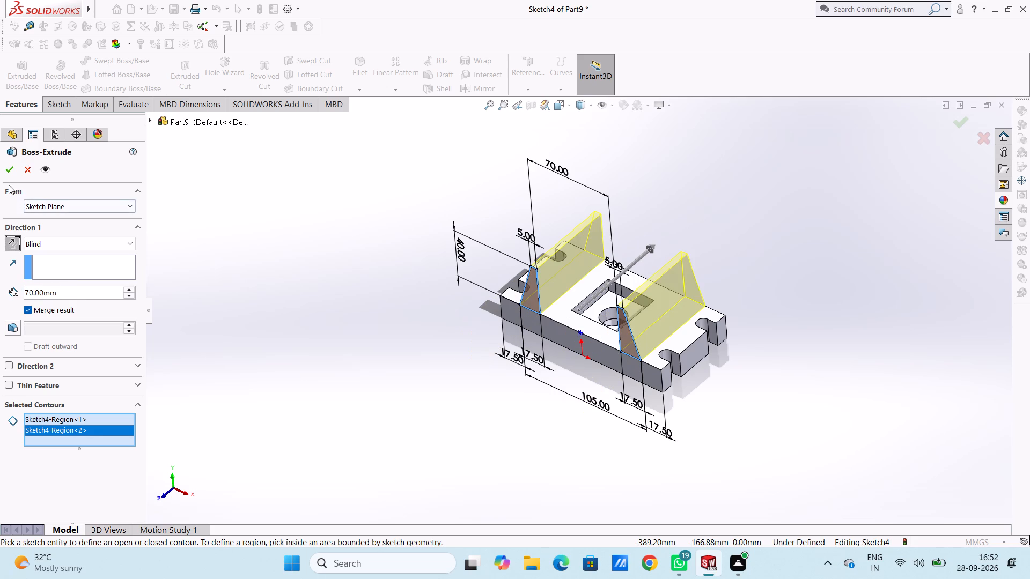
click(8, 174)
click(260, 242)
Examine the plate and its two tapered walls from several angles.
middle_drag(266, 235, 279, 242)
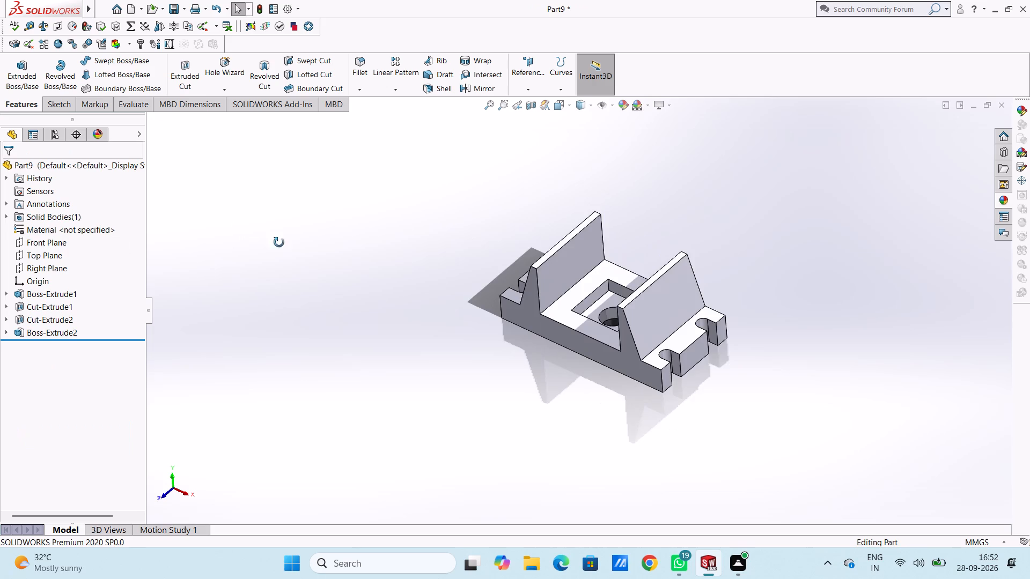
middle_drag(279, 242, 301, 424)
middle_drag(347, 388, 340, 388)
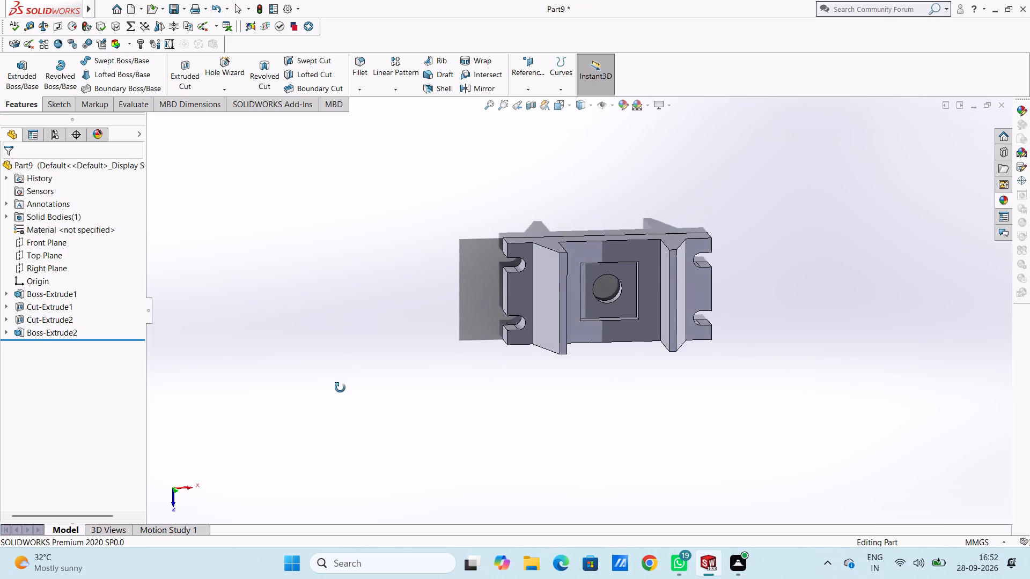
middle_drag(340, 388, 354, 253)
middle_drag(442, 412, 411, 356)
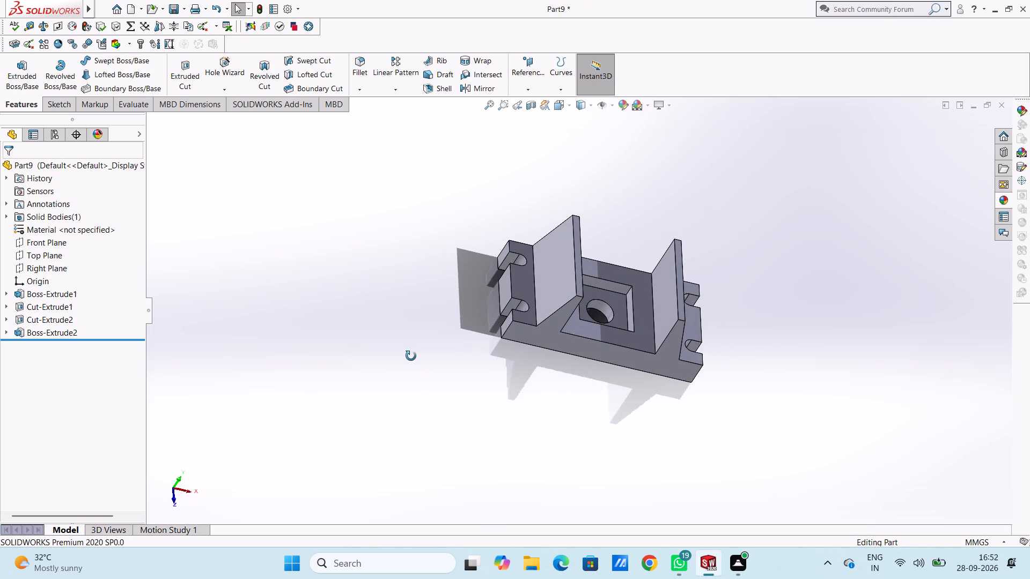
middle_drag(411, 356, 402, 293)
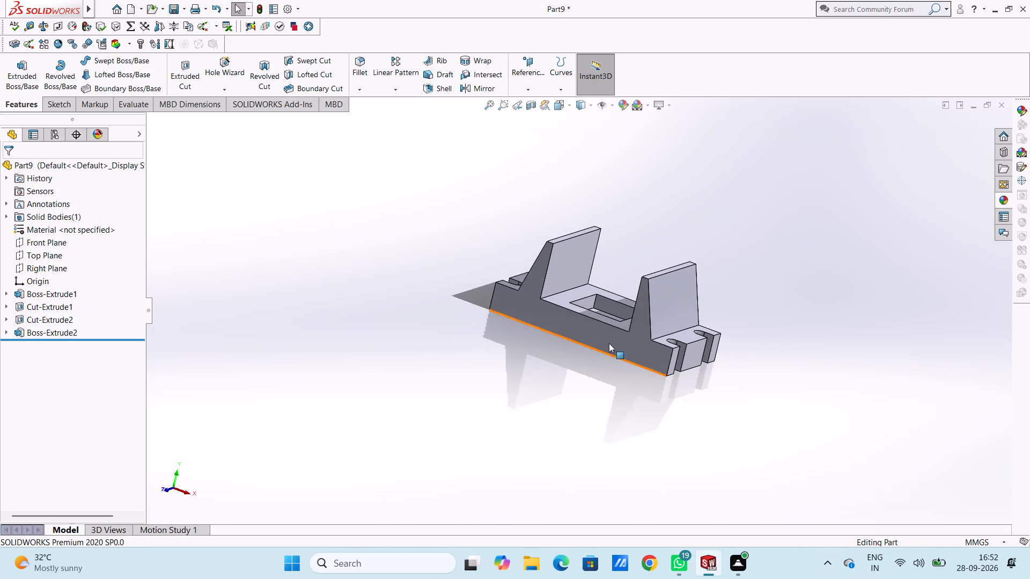
scroll(643, 349, down, 3)
scroll(635, 321, up, 2)
scroll(462, 315, up, 2)
middle_drag(512, 352, 572, 413)
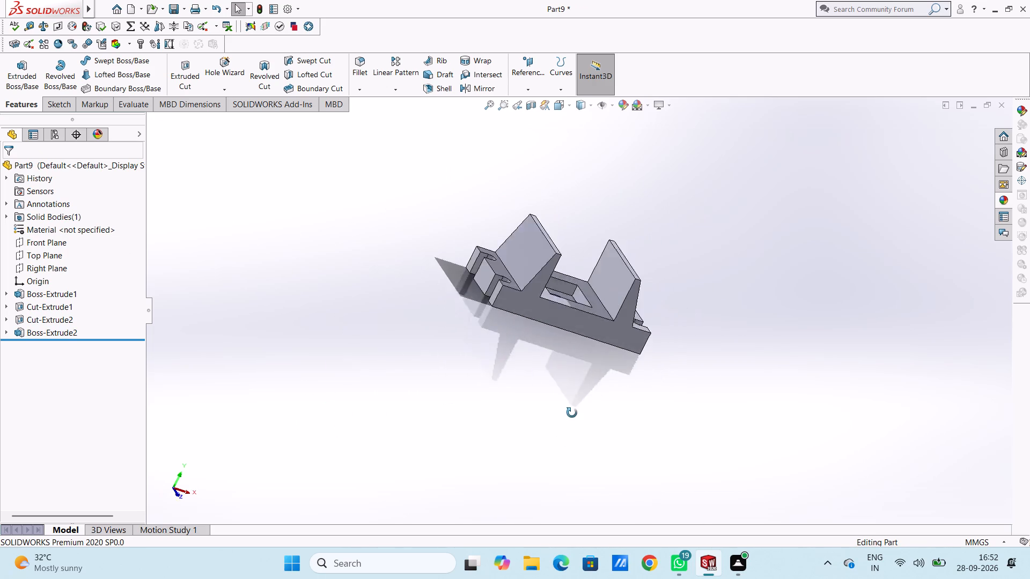
middle_drag(572, 413, 565, 411)
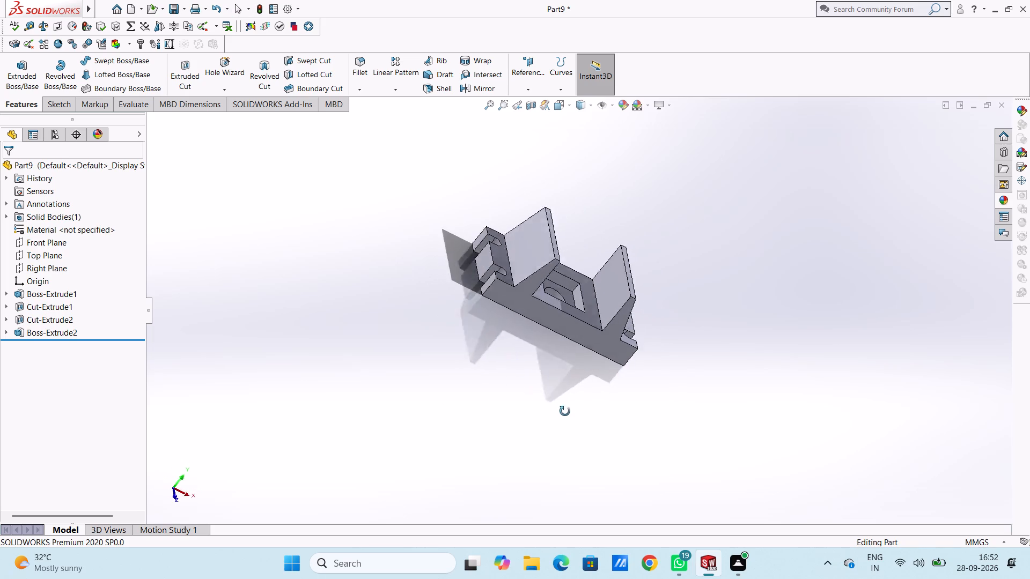
middle_drag(565, 411, 450, 334)
middle_drag(509, 298, 626, 307)
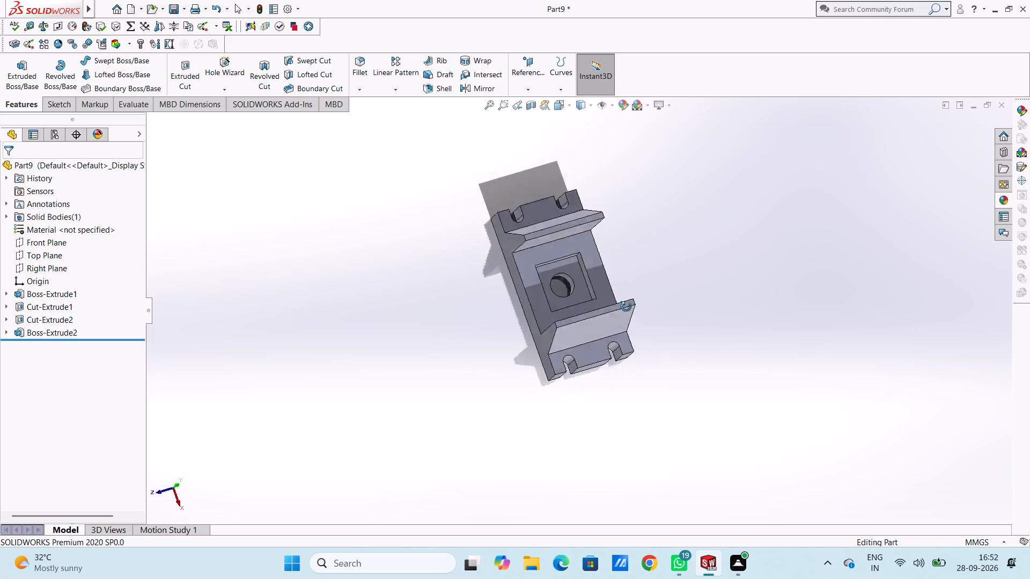
middle_drag(626, 307, 533, 463)
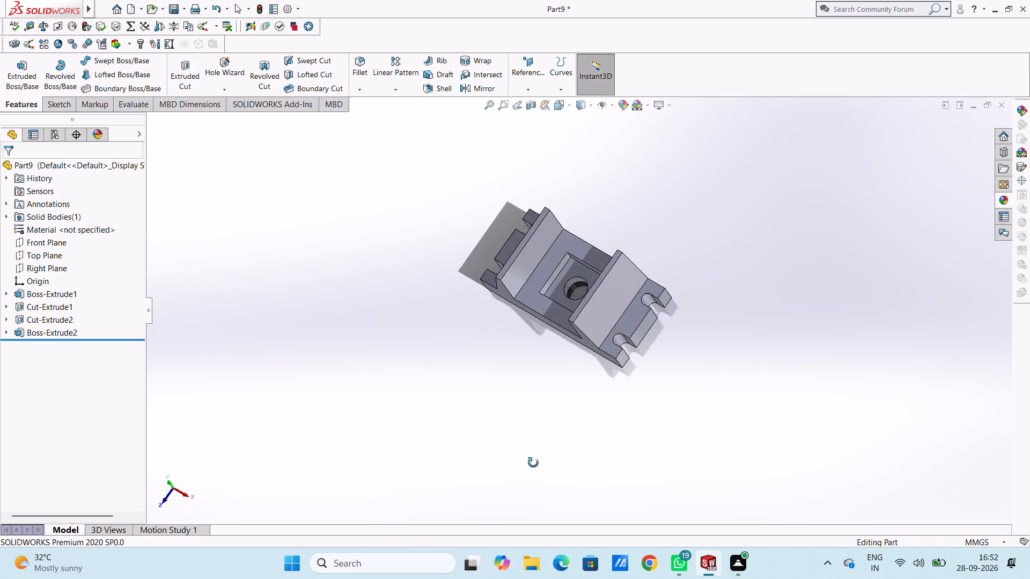
middle_drag(533, 463, 539, 445)
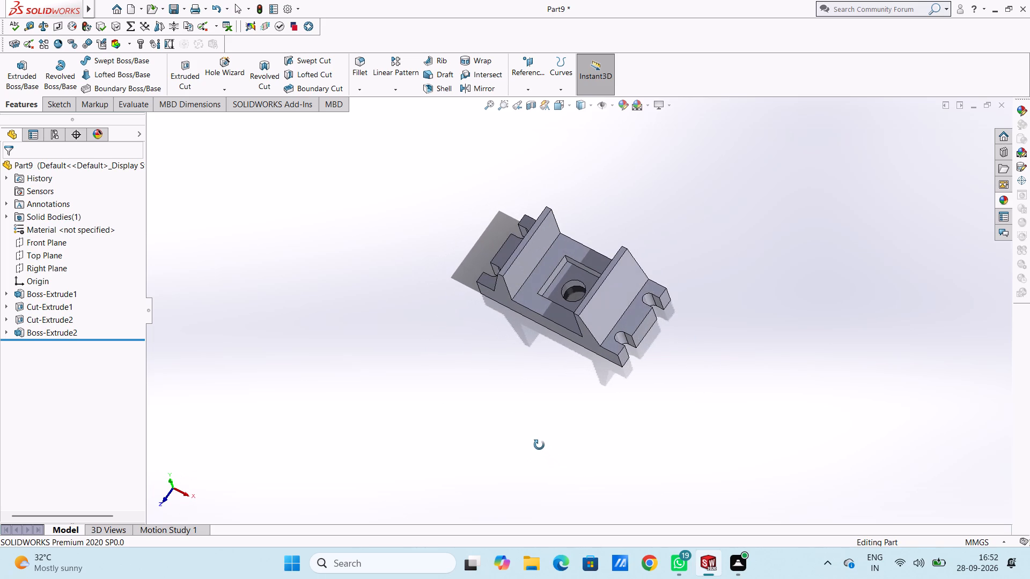
middle_drag(539, 445, 535, 448)
key(Escape)
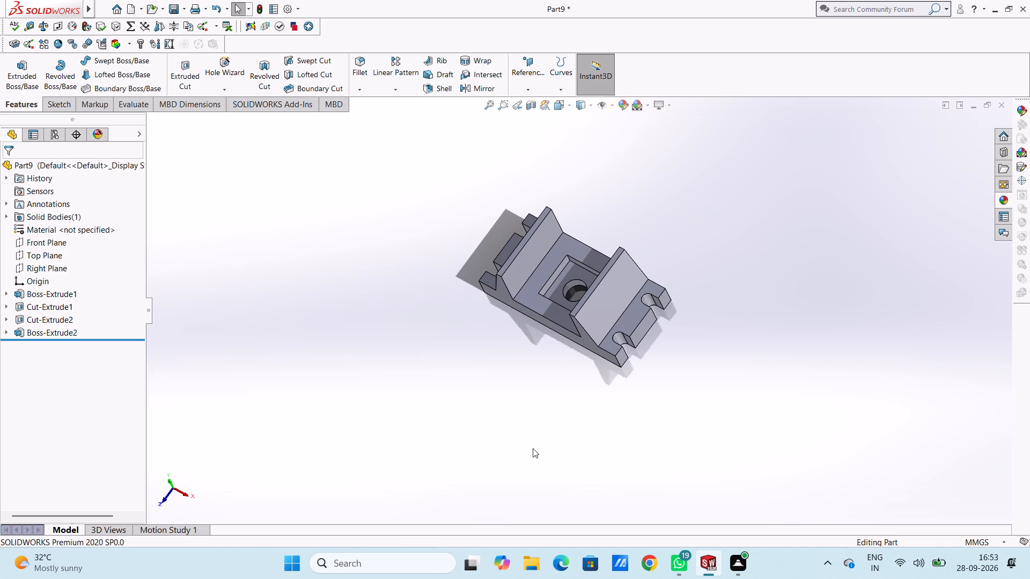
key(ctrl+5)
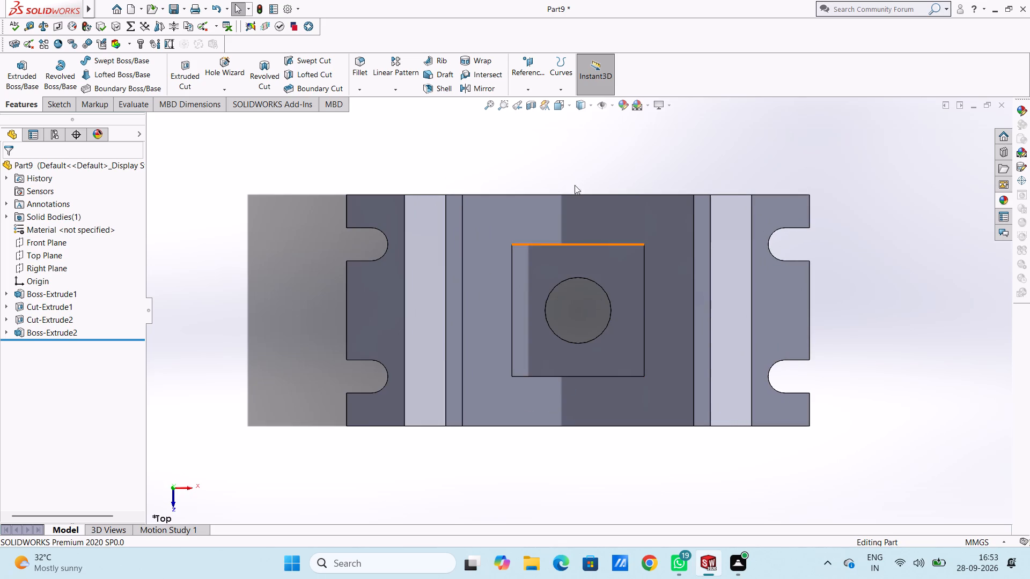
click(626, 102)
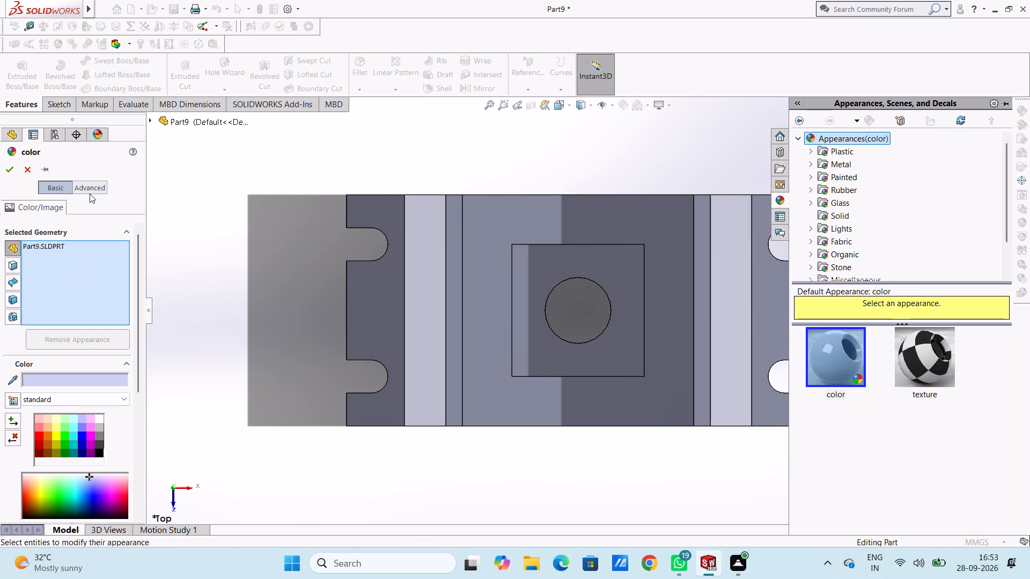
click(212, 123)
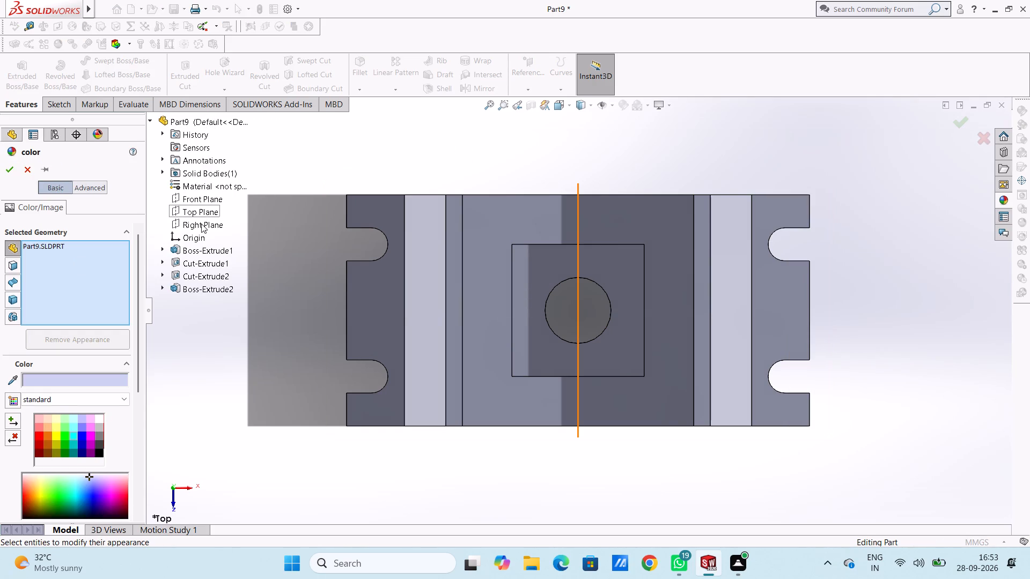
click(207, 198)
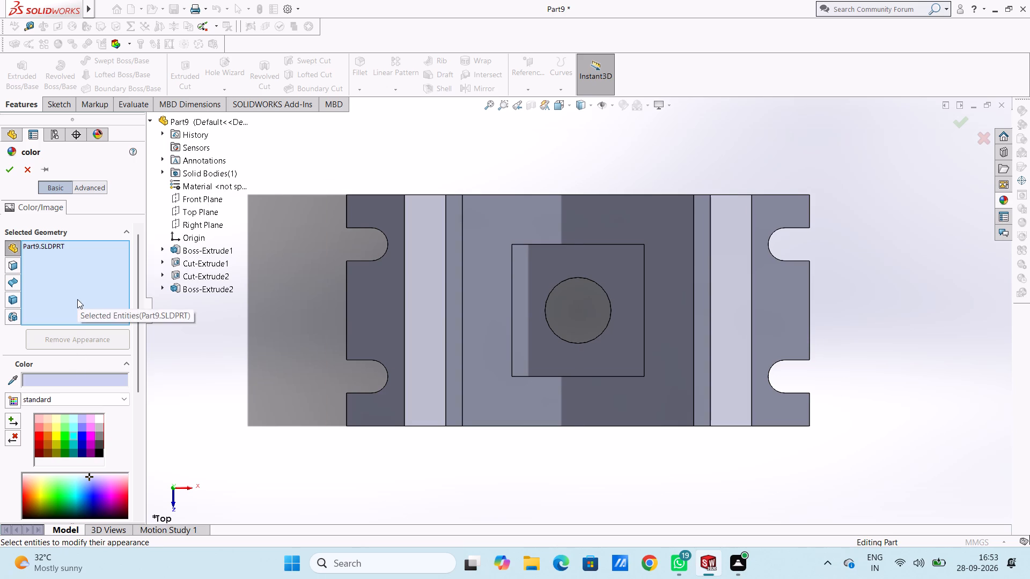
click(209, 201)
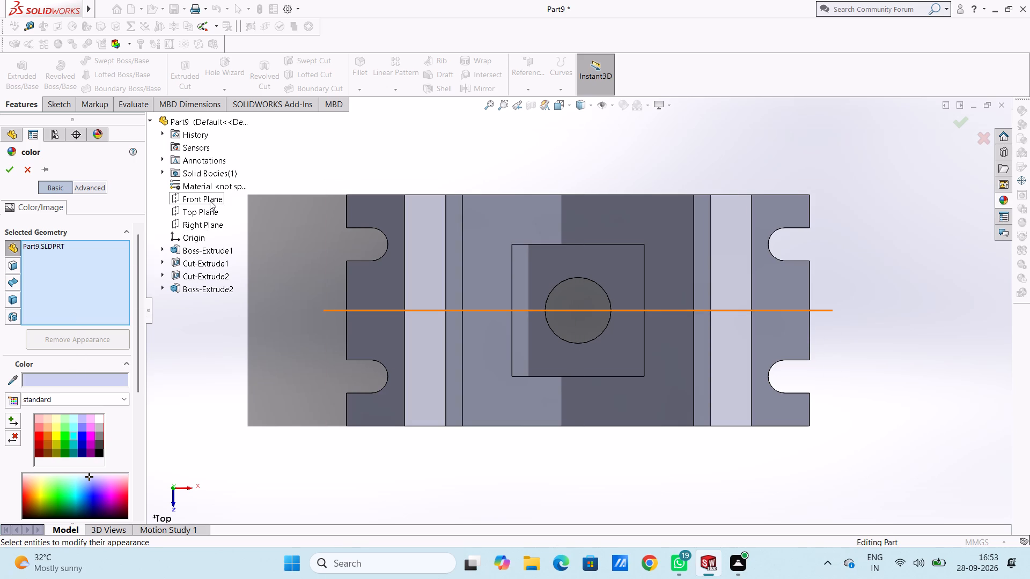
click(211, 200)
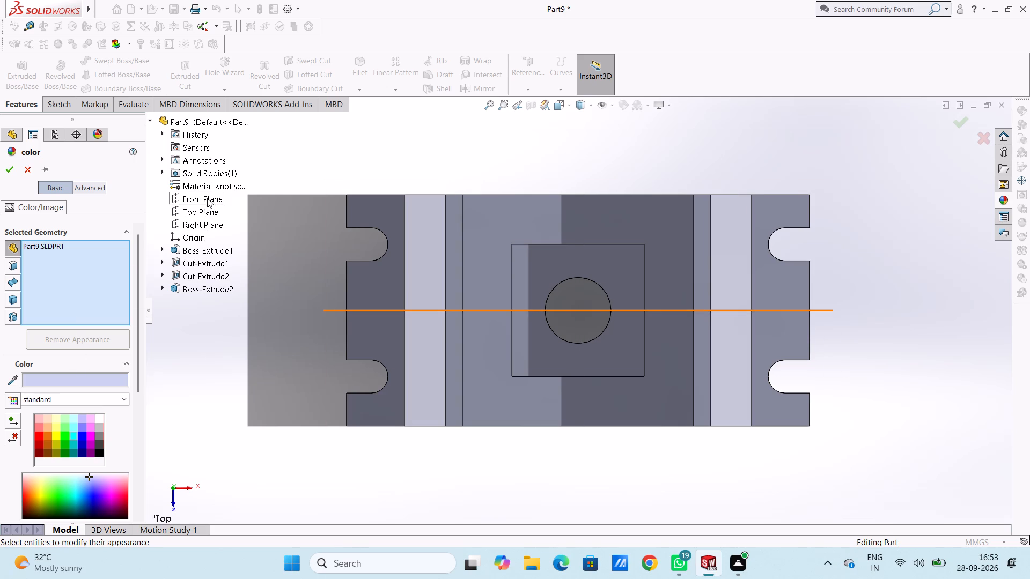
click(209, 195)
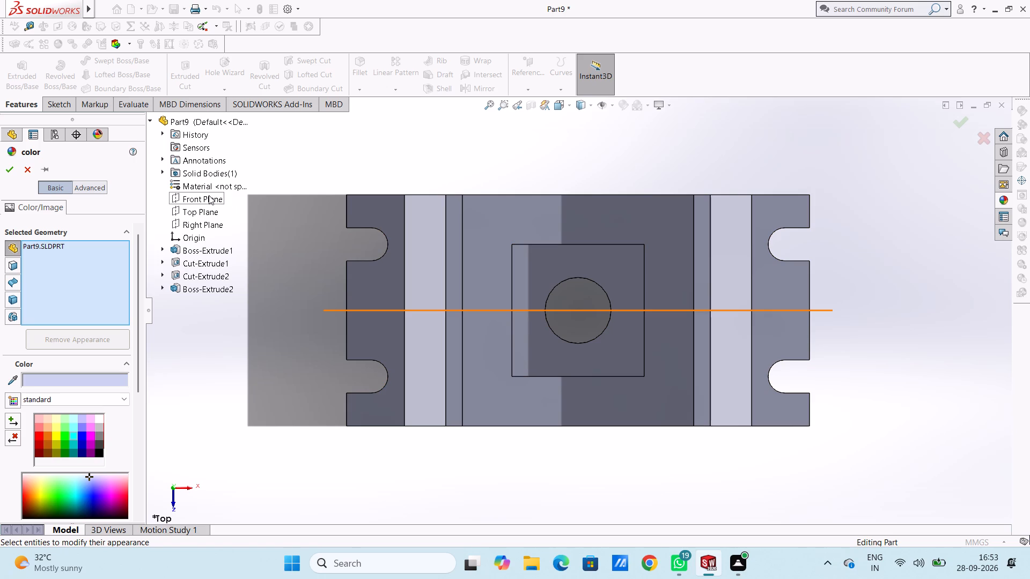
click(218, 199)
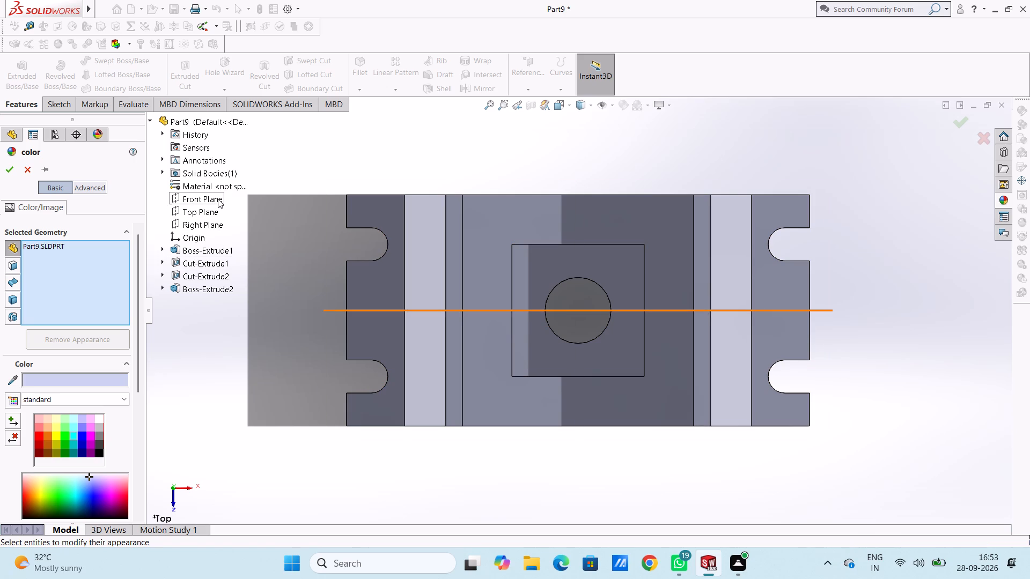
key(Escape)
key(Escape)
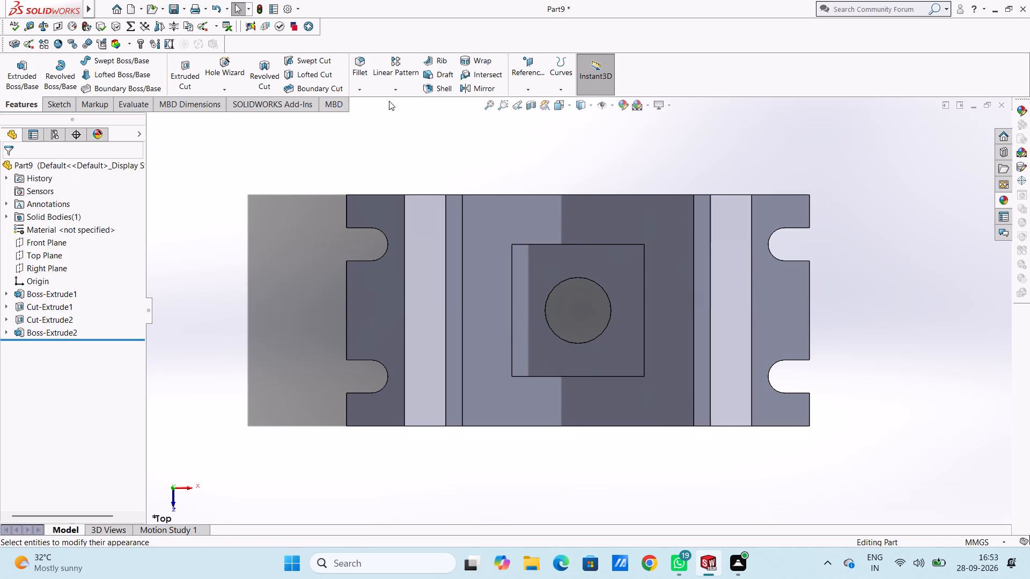
Create a reference plane offset 0 mm from the Front Plane.
click(526, 69)
click(535, 102)
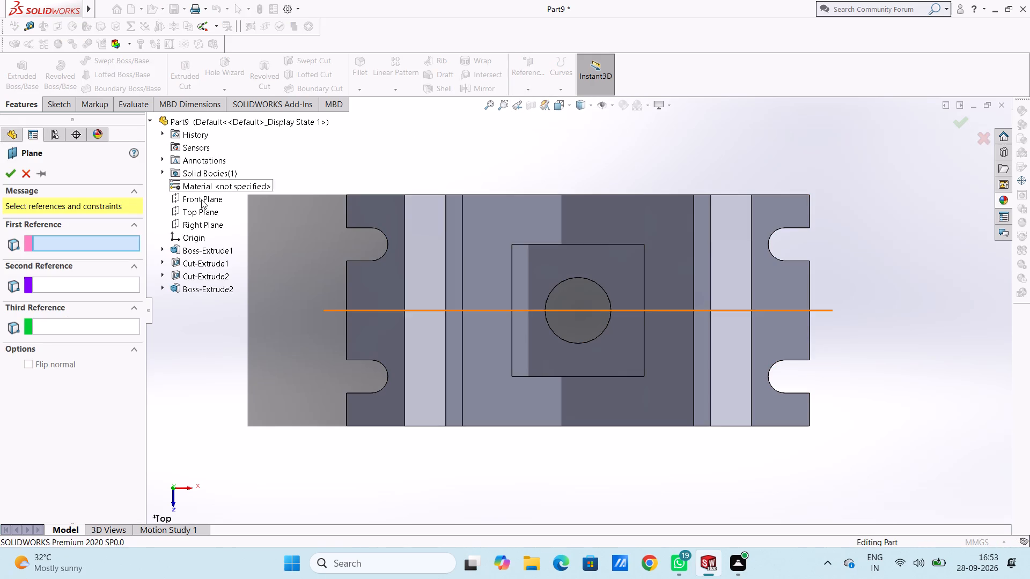
click(201, 199)
double_click(75, 338)
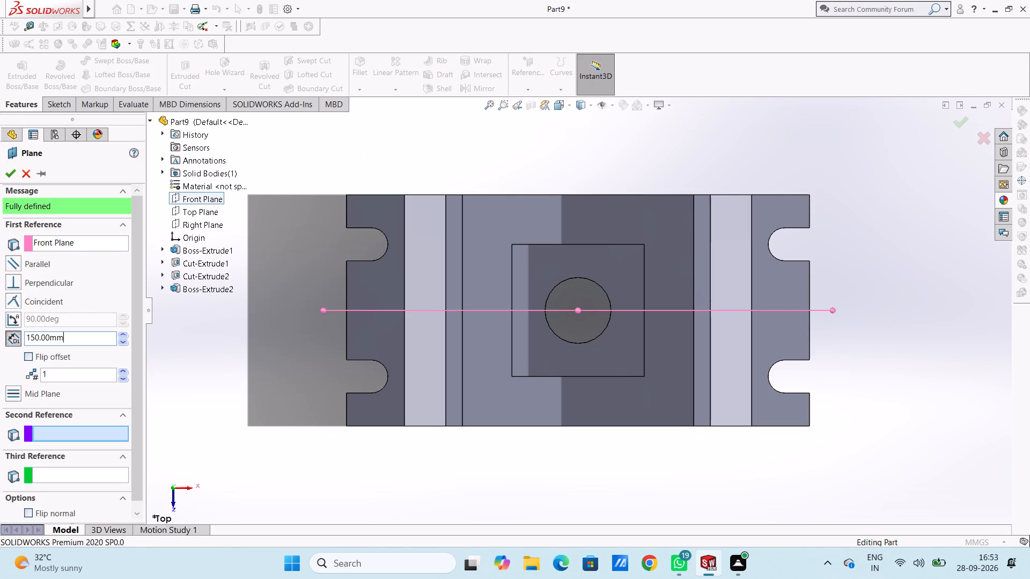
key(0)
key(Return)
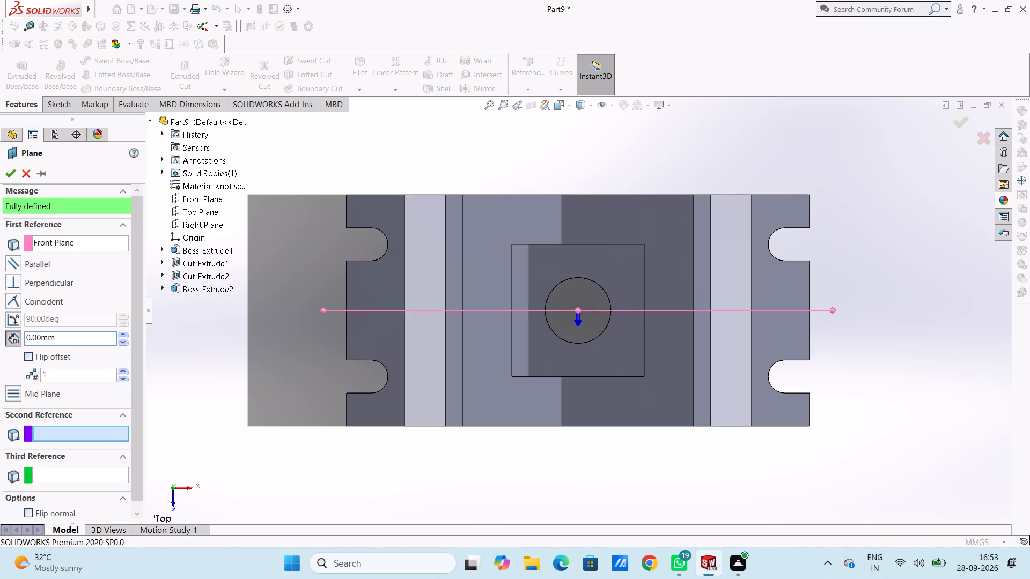
click(8, 175)
click(280, 260)
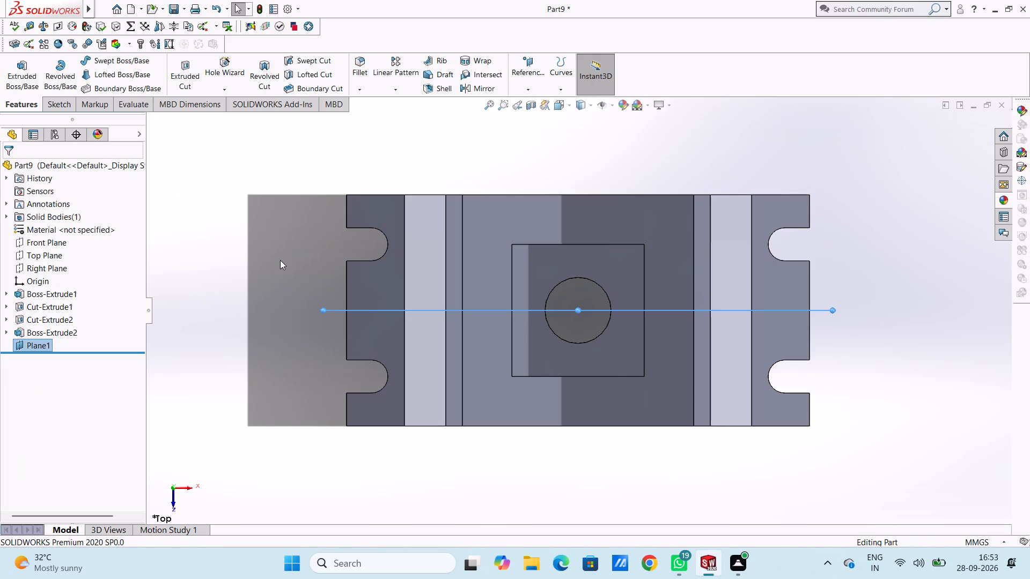
On Plane1, sketch an 8 mm vertical line down from the left wall's inner top corner and a horizontal line across to the right wall.
key(ctrl+1)
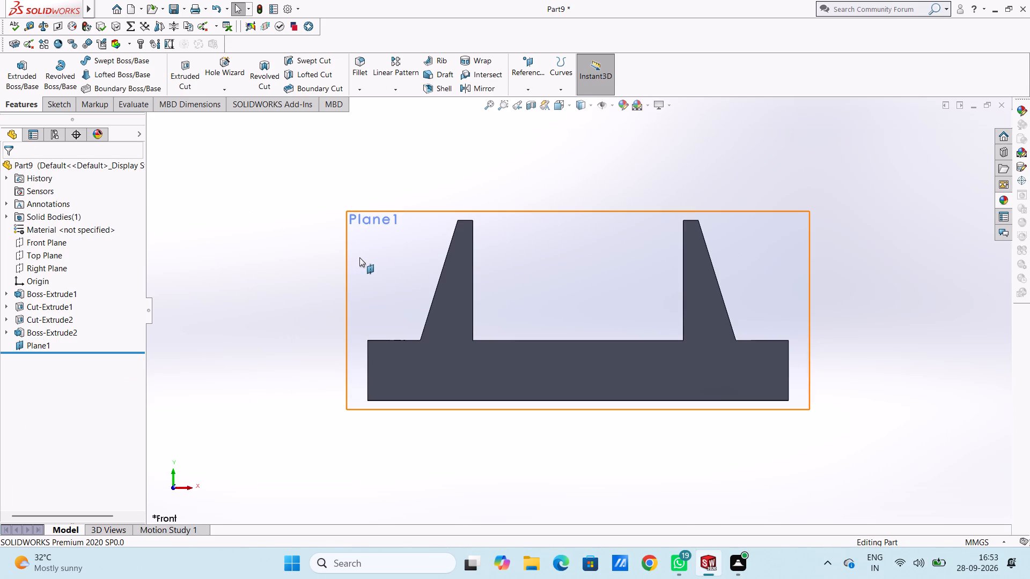
click(360, 257)
click(406, 228)
click(282, 246)
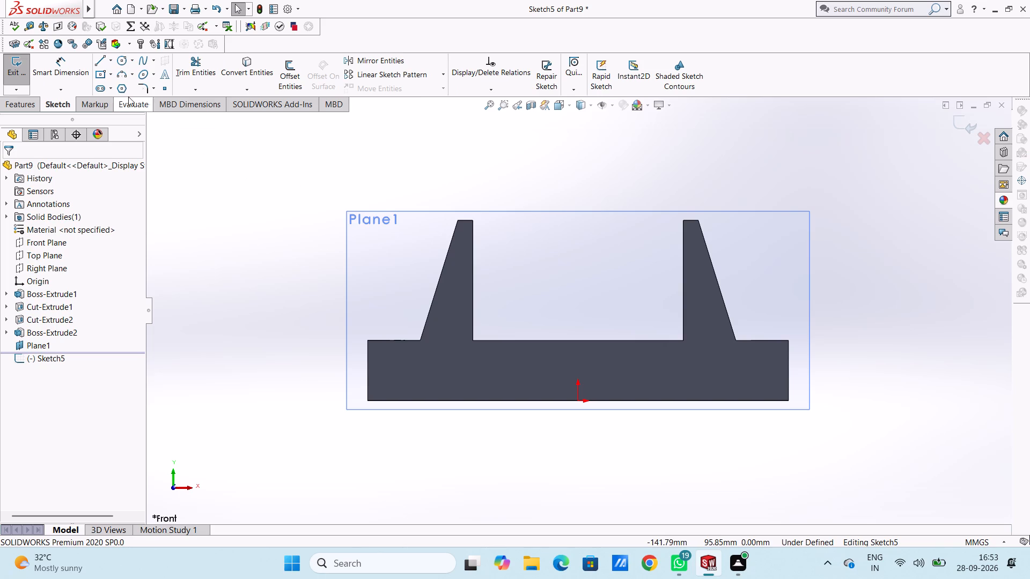
click(104, 63)
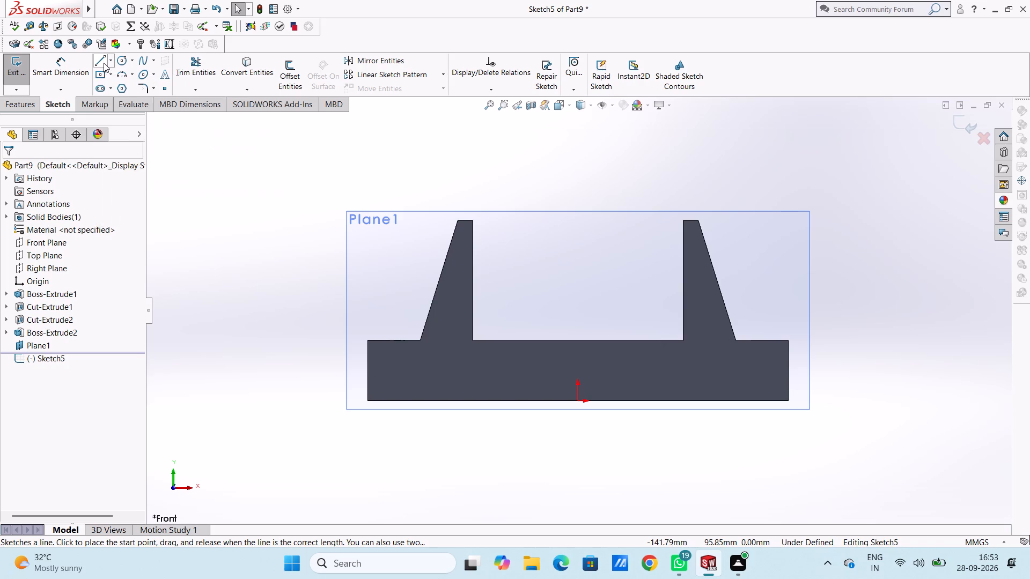
click(473, 221)
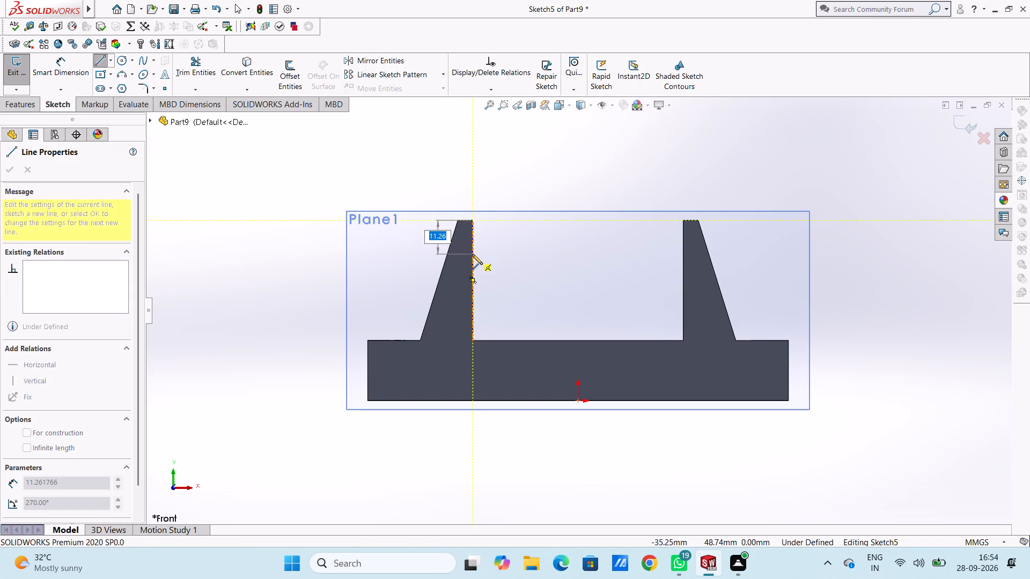
key(8)
key(Return)
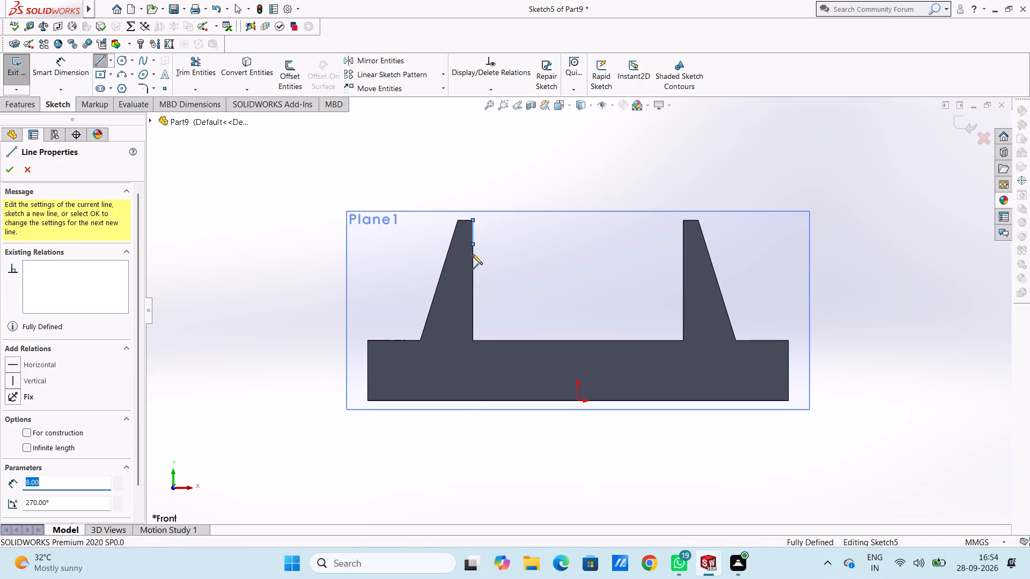
click(683, 244)
key(Escape)
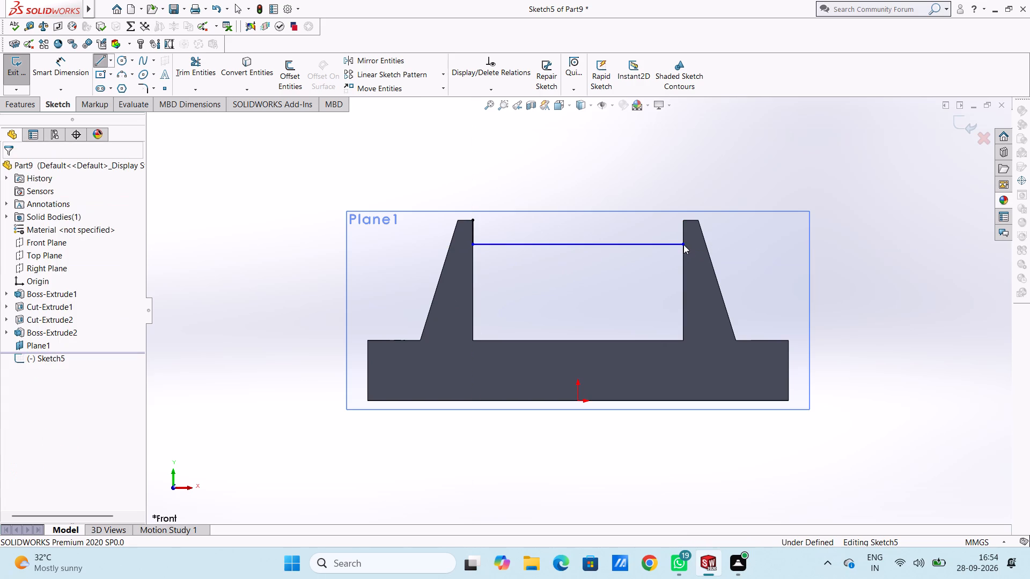
key(Escape)
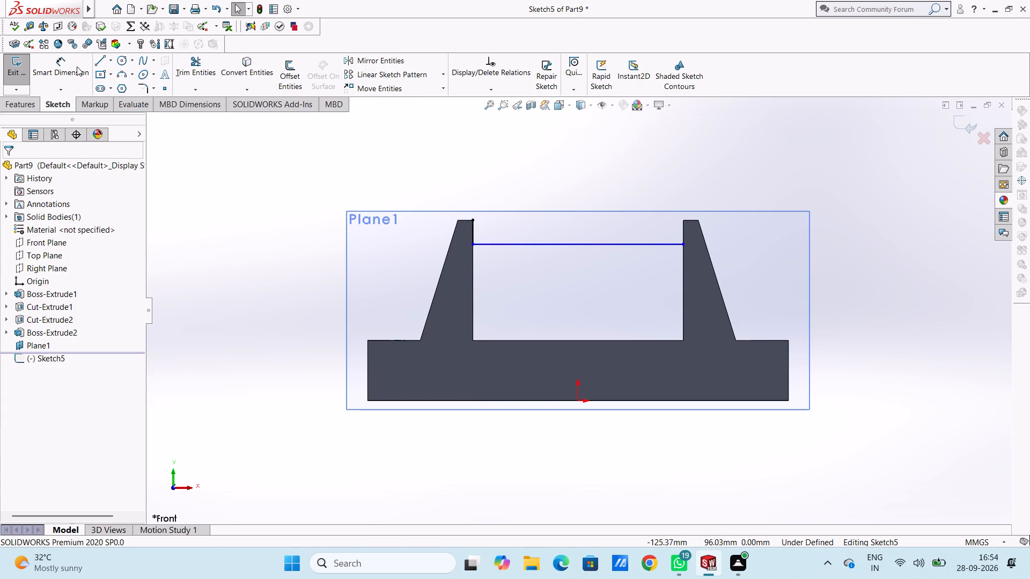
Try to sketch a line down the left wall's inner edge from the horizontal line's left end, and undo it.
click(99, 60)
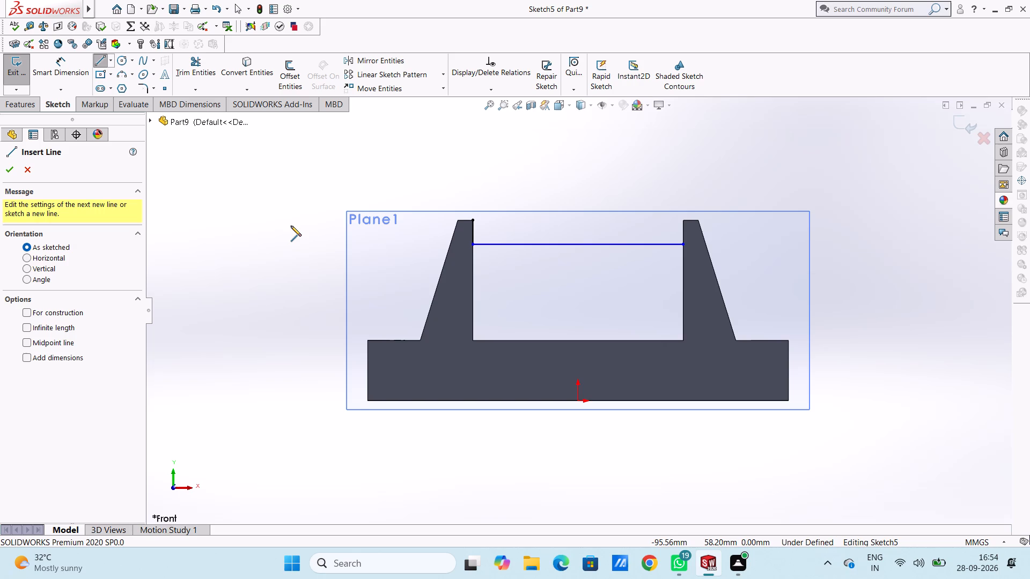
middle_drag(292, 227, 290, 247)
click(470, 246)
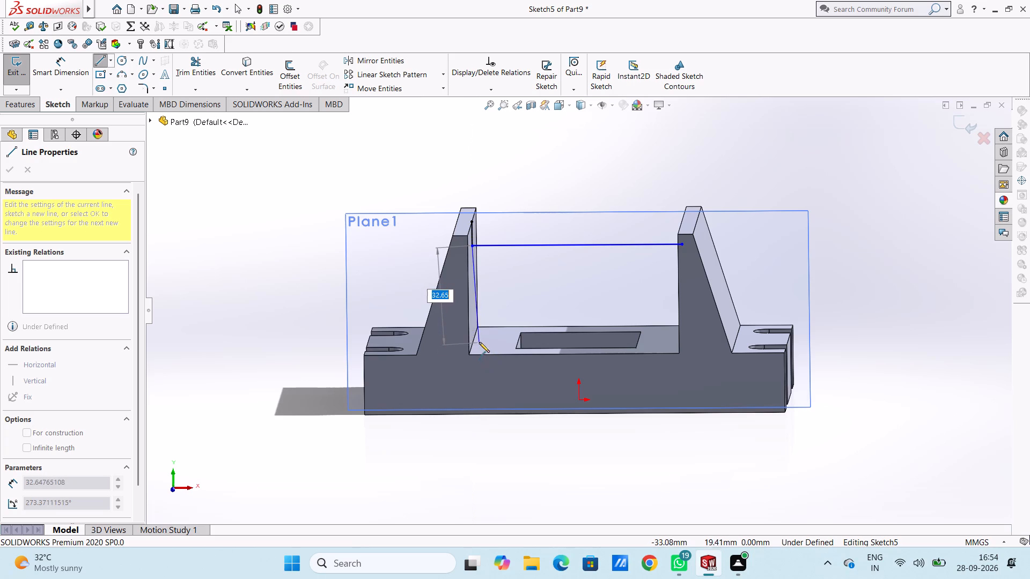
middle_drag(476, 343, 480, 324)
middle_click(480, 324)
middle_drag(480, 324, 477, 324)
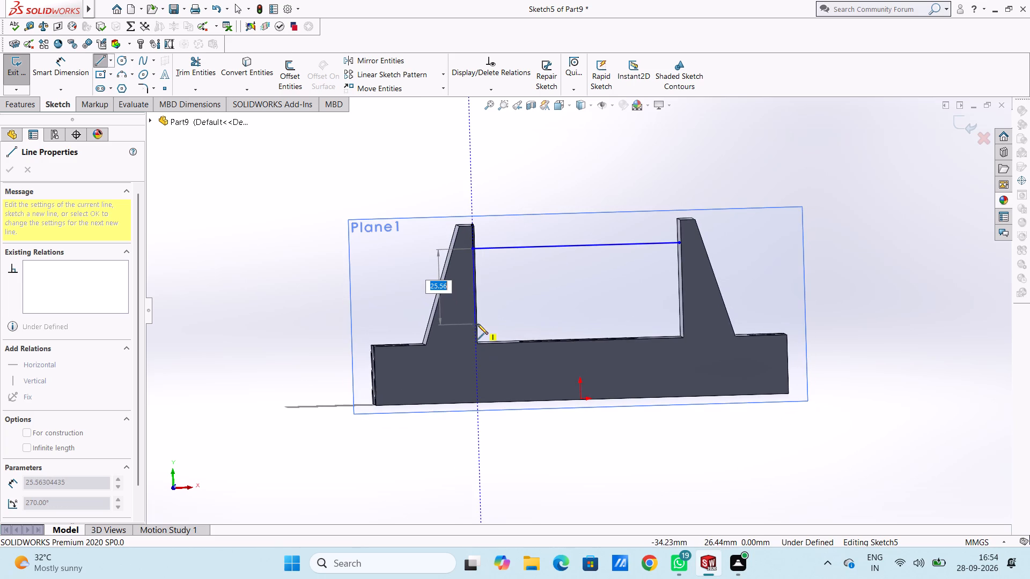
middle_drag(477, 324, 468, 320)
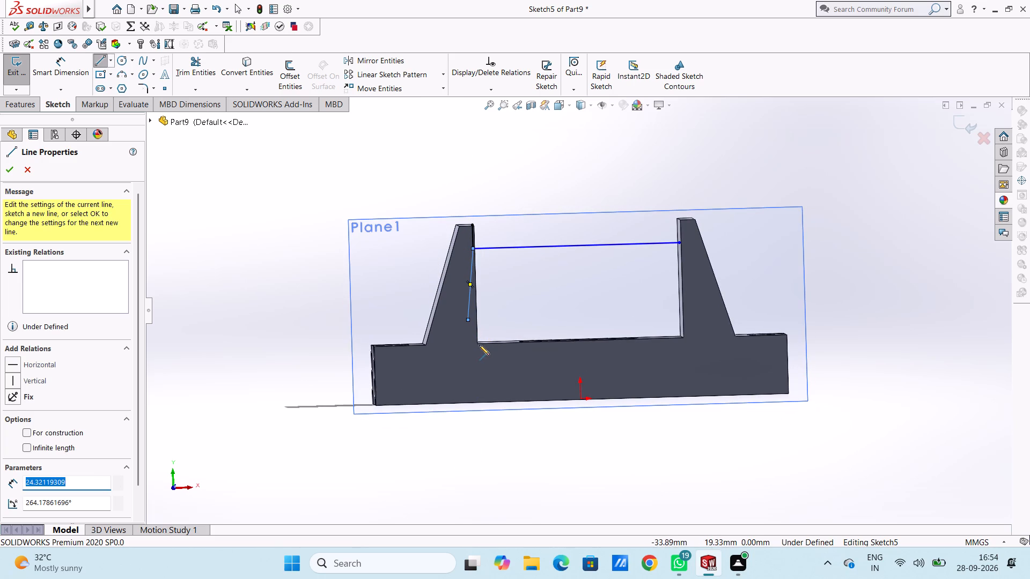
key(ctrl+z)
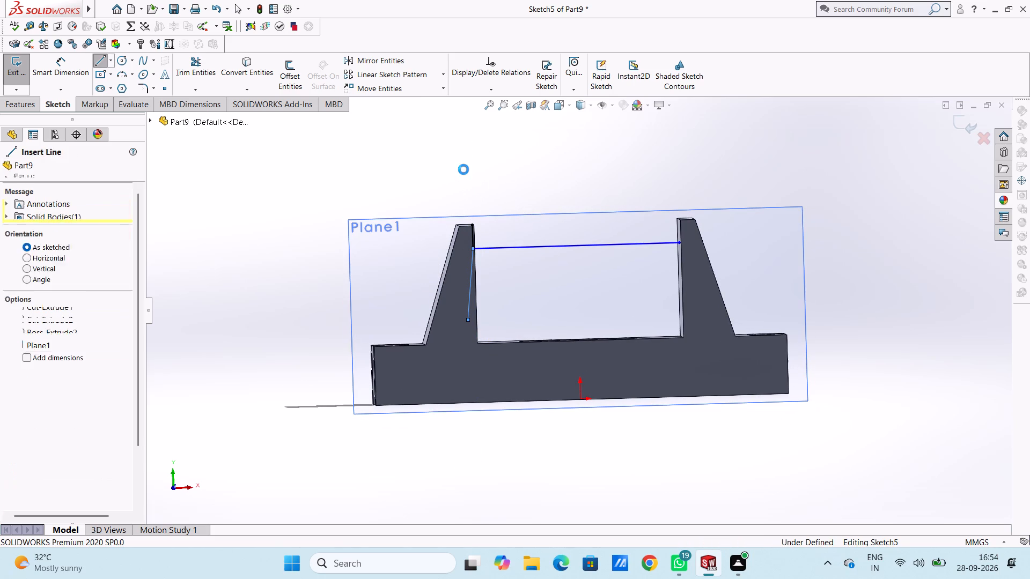
Sketch a 32 mm vertical line along the left wall's inner edge, from the plate's top surface to the horizontal line.
key(ctrl+1)
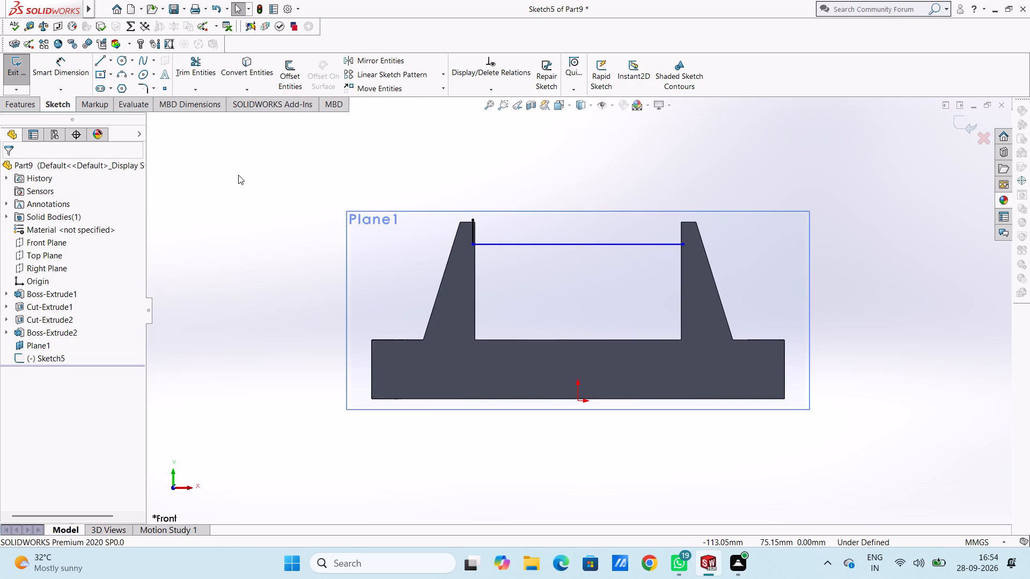
key(ctrl+5)
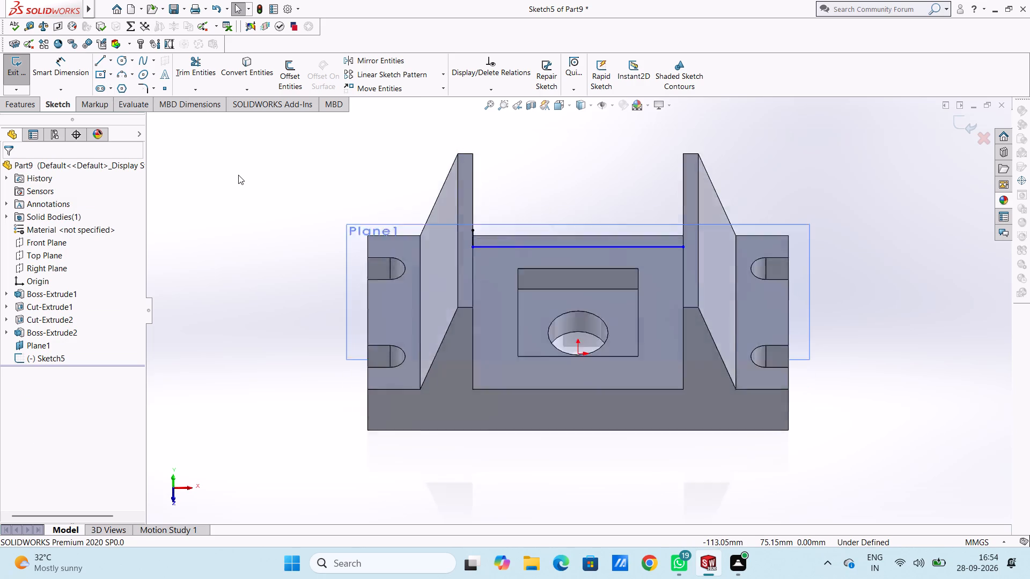
key(ctrl+1)
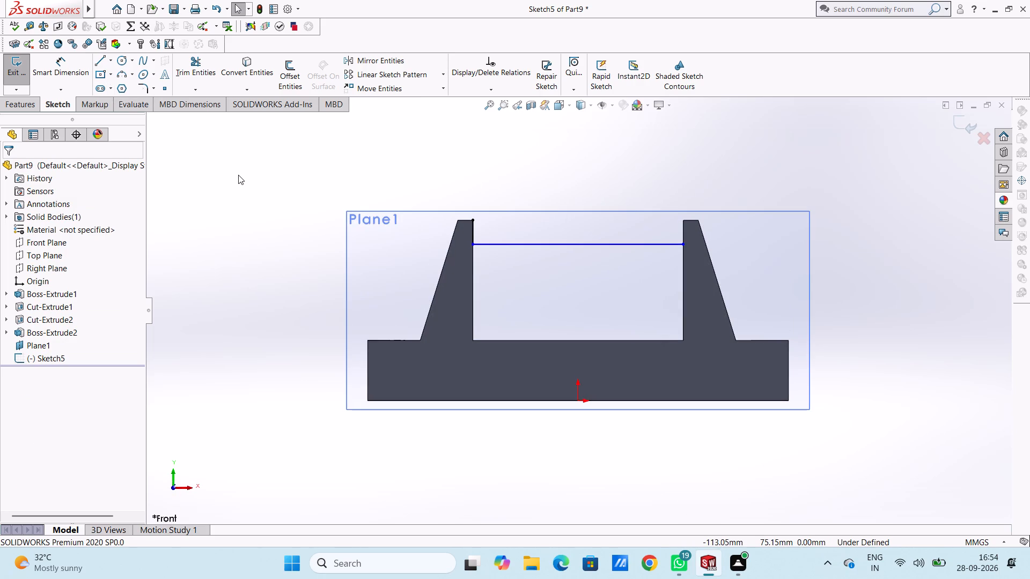
click(270, 213)
click(100, 59)
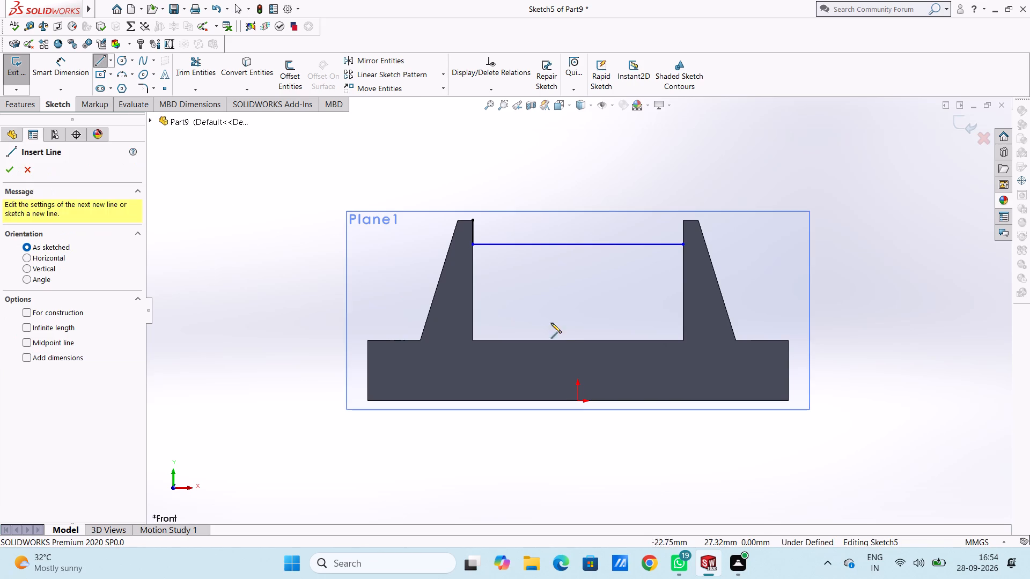
scroll(560, 326, down, 4)
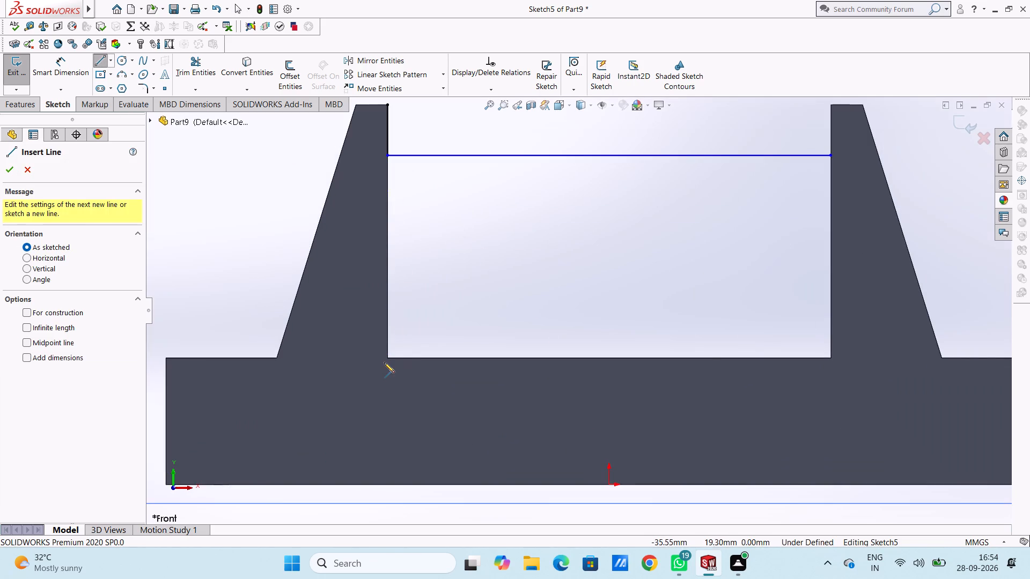
click(387, 359)
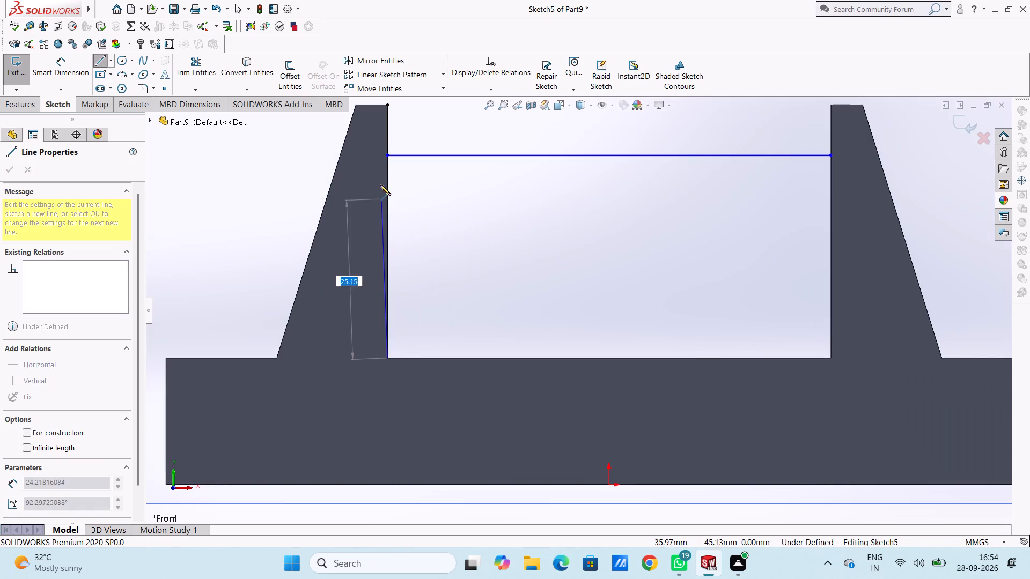
click(387, 156)
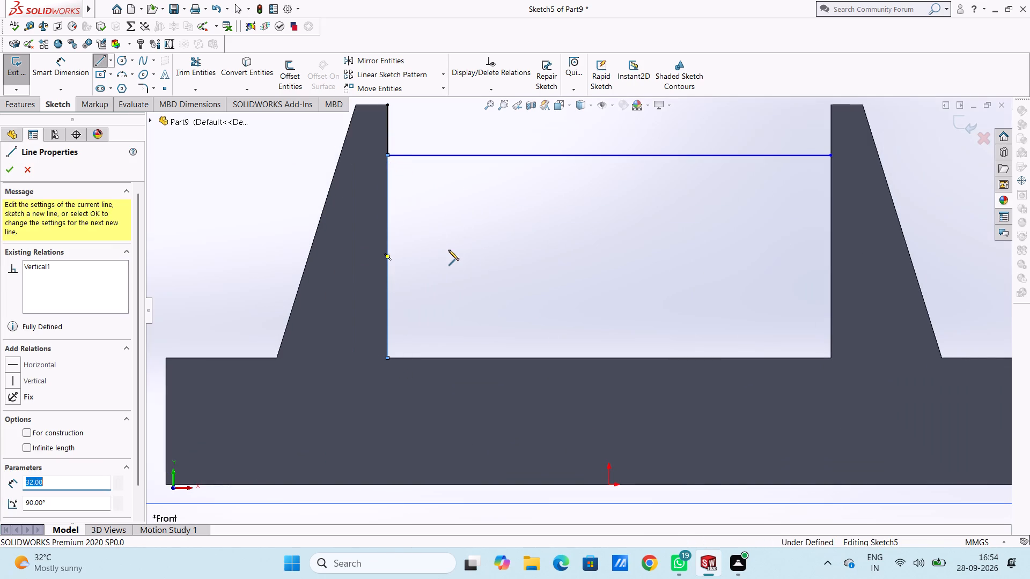
Close the left triangle with a sloped line down to the pocket's left edge and a base line about 15 mm long back to the wall.
click(386, 155)
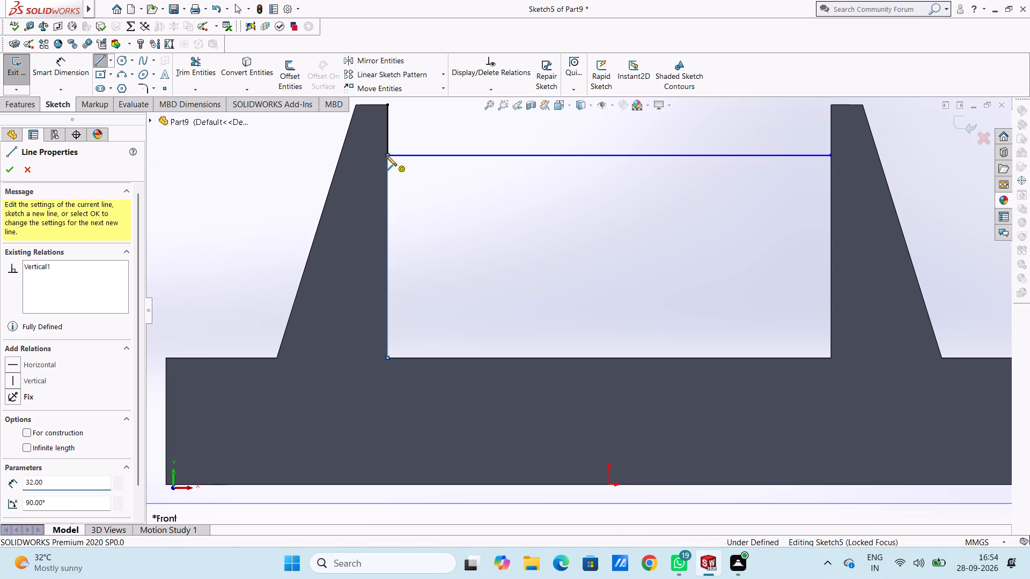
scroll(463, 261, up, 2)
middle_drag(485, 277, 492, 294)
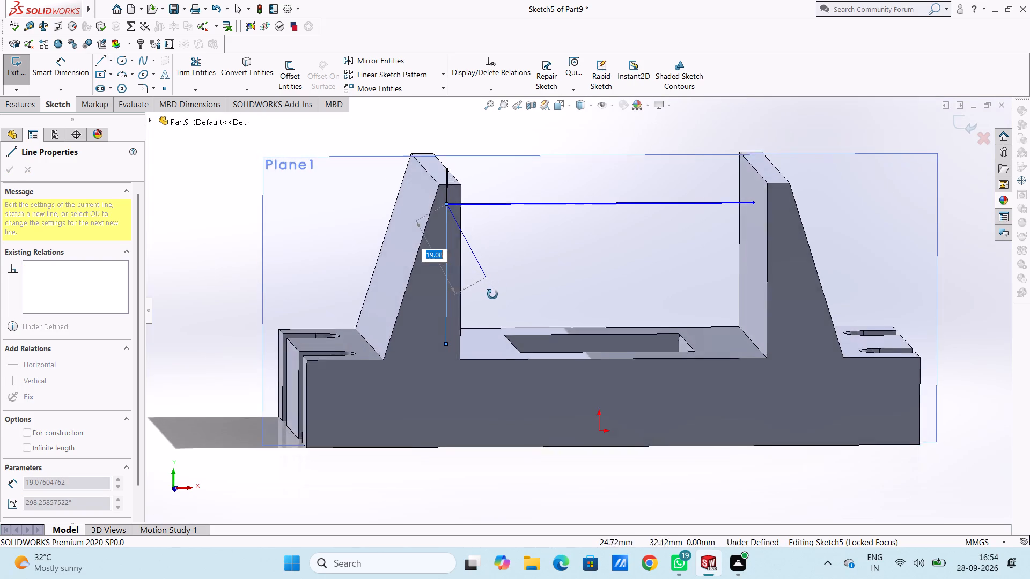
middle_drag(492, 294, 484, 298)
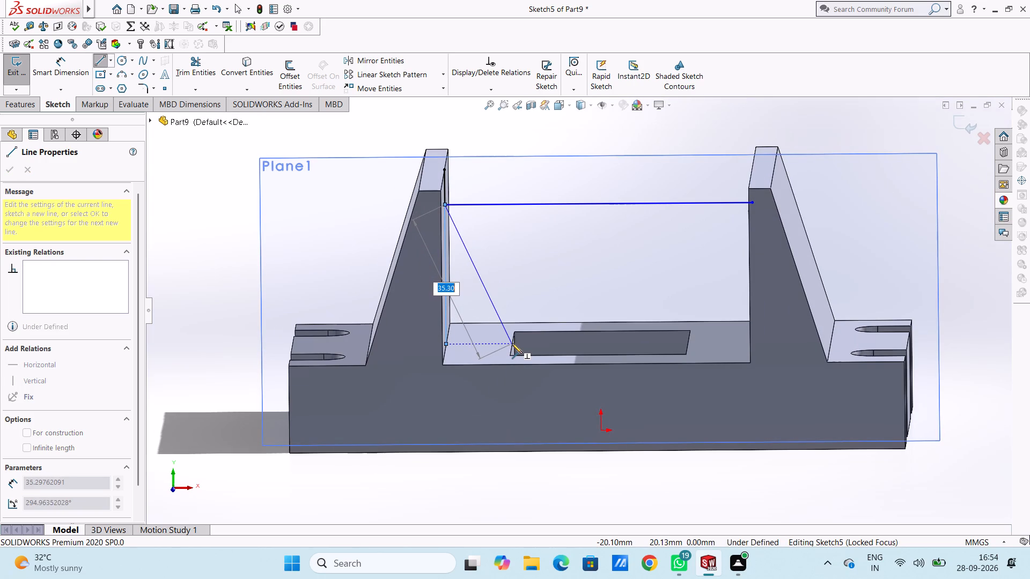
click(512, 343)
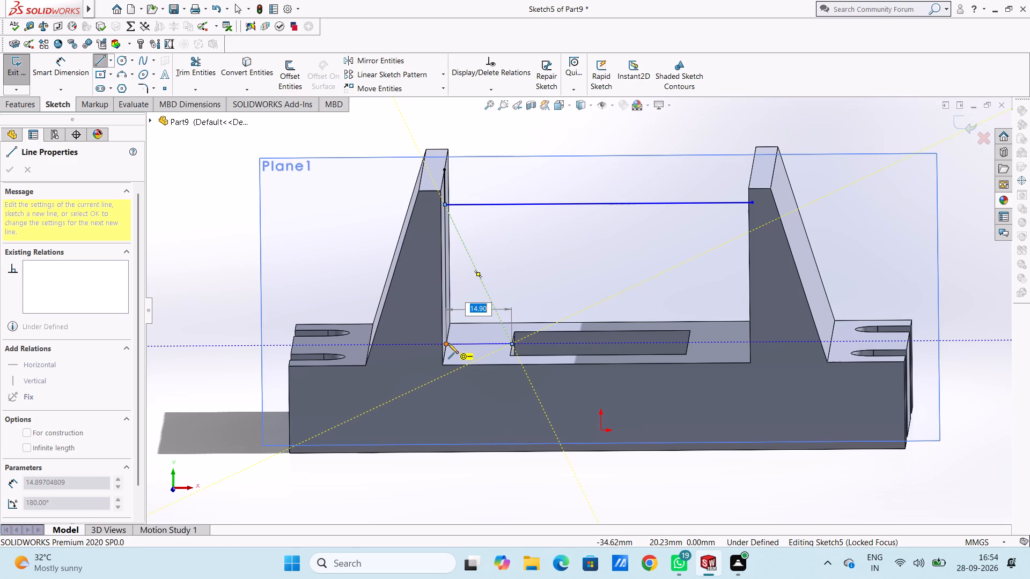
click(448, 343)
key(Escape)
key(Escape)
key(Escape)
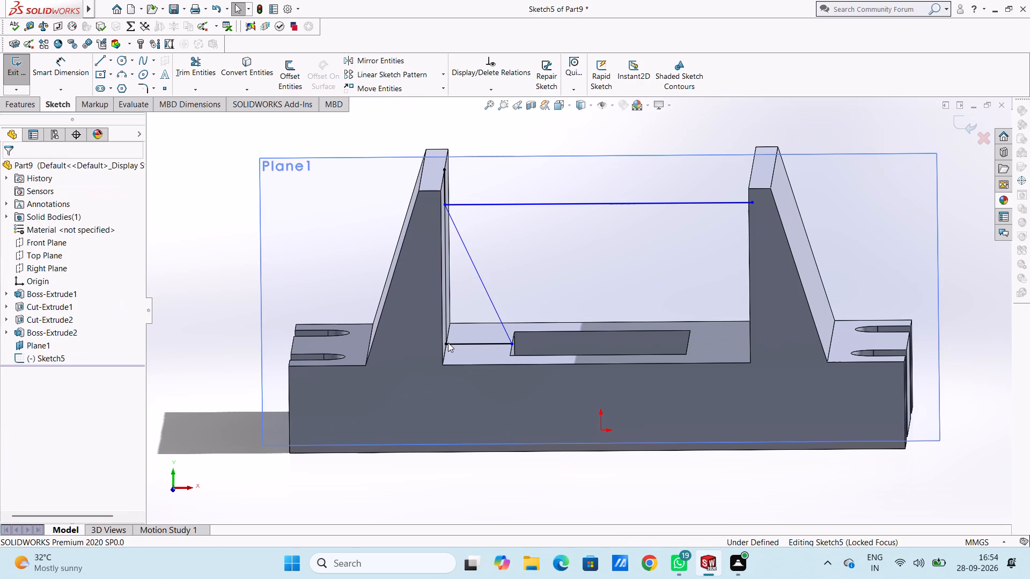
Sketch a 32 mm vertical line along the right wall's inner edge, from the horizontal line's right end to the plate's top surface.
key(ctrl+5)
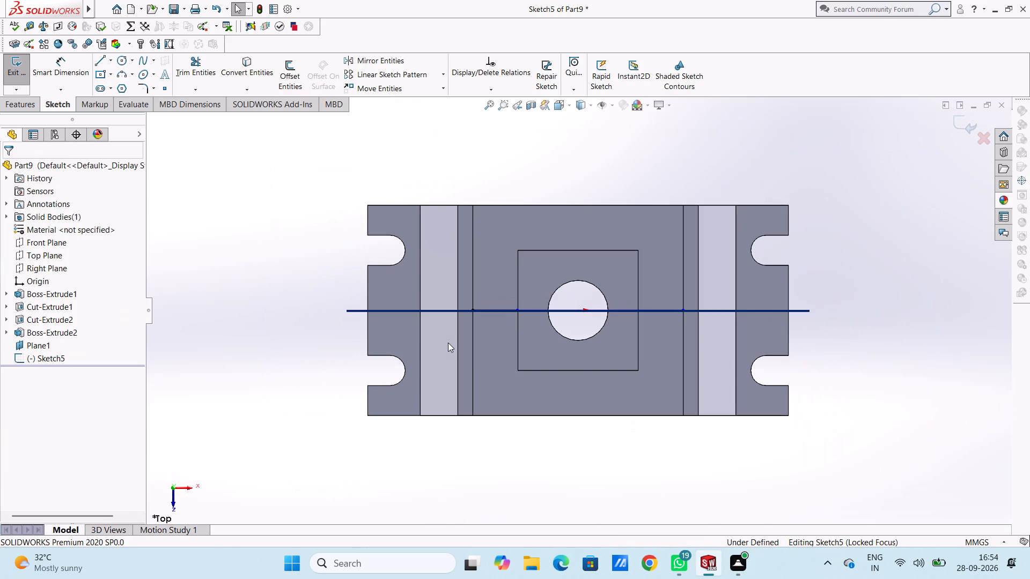
key(ctrl+7)
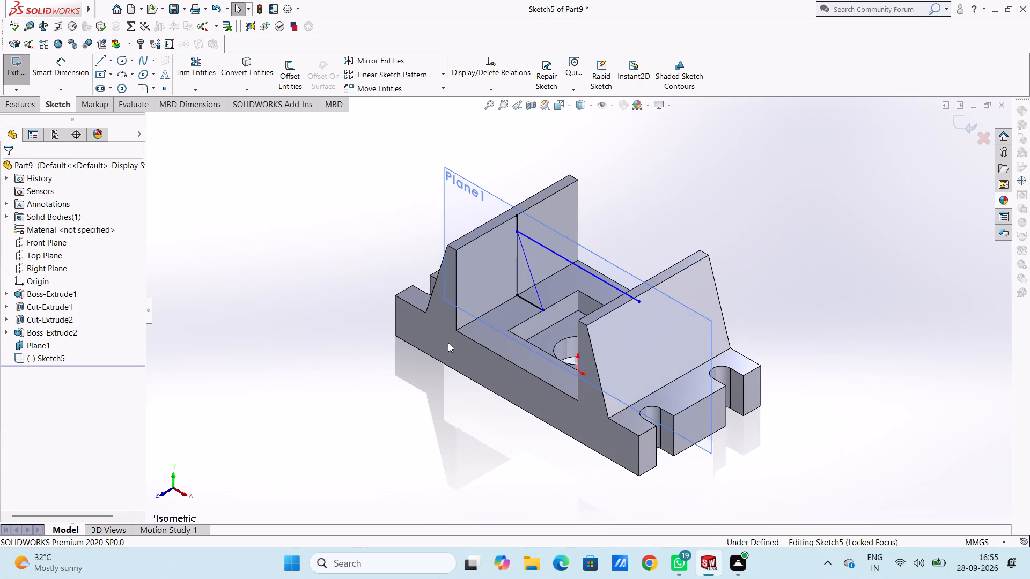
key(ctrl+1)
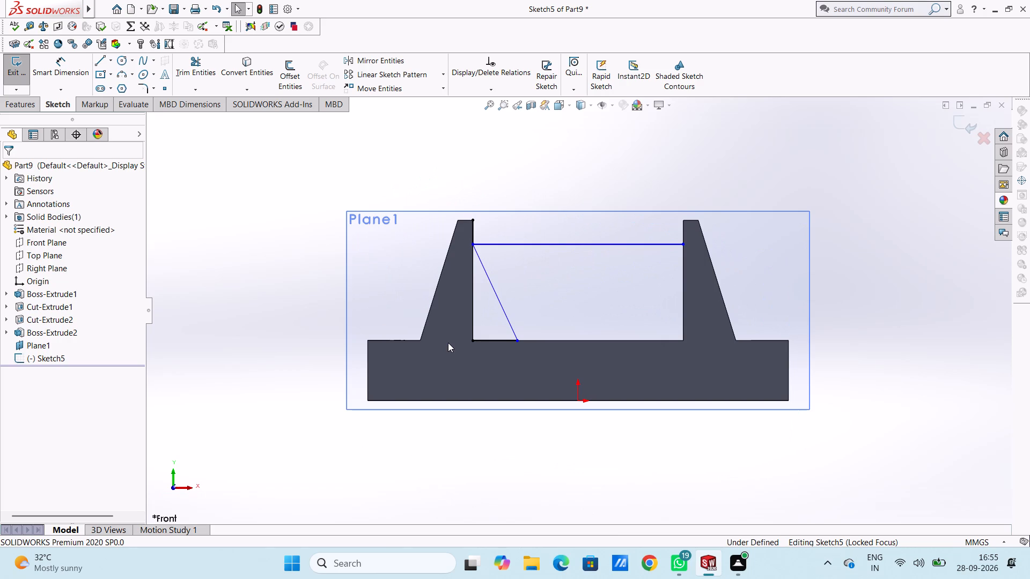
click(100, 55)
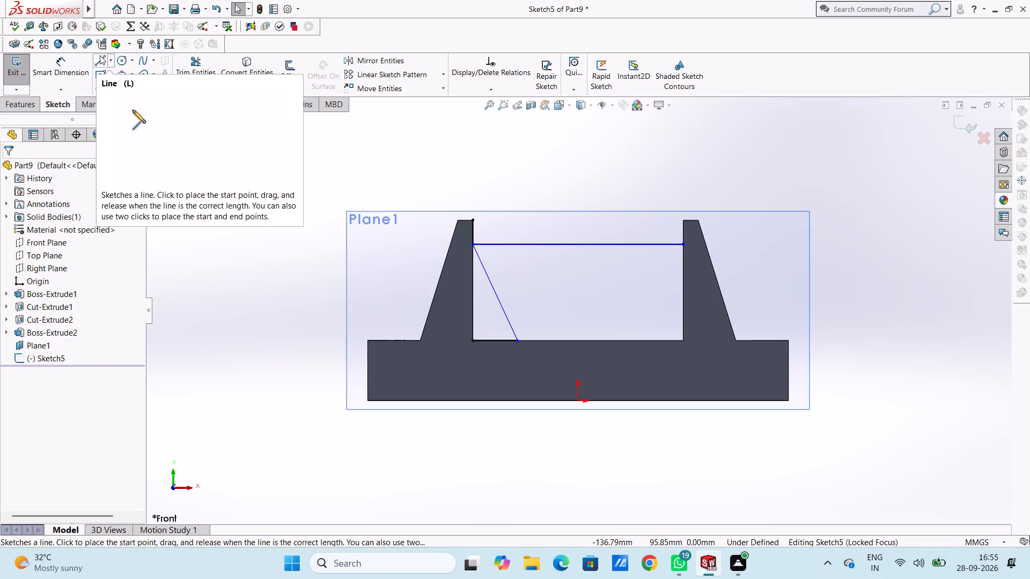
click(682, 245)
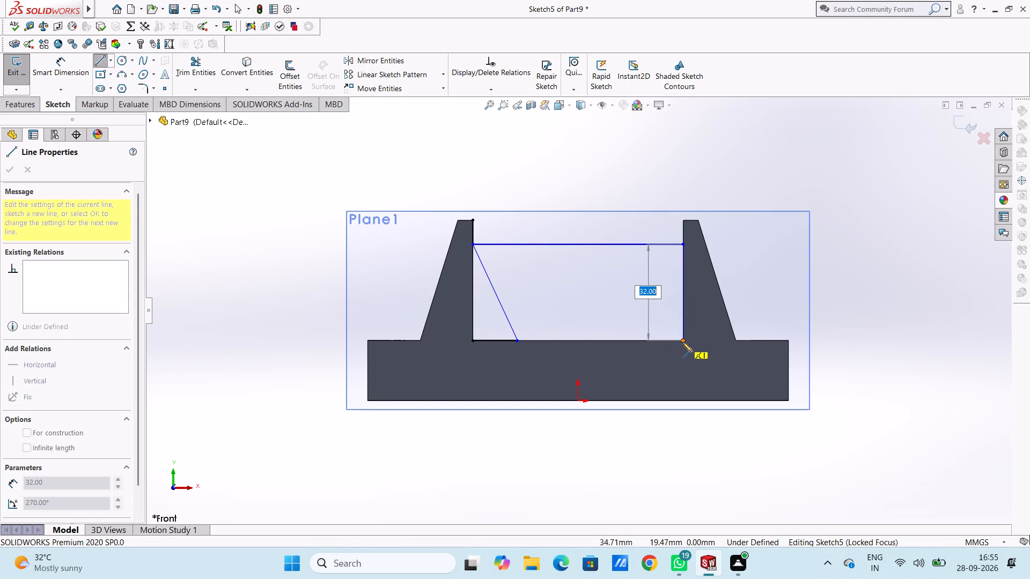
click(682, 342)
middle_drag(645, 340, 645, 350)
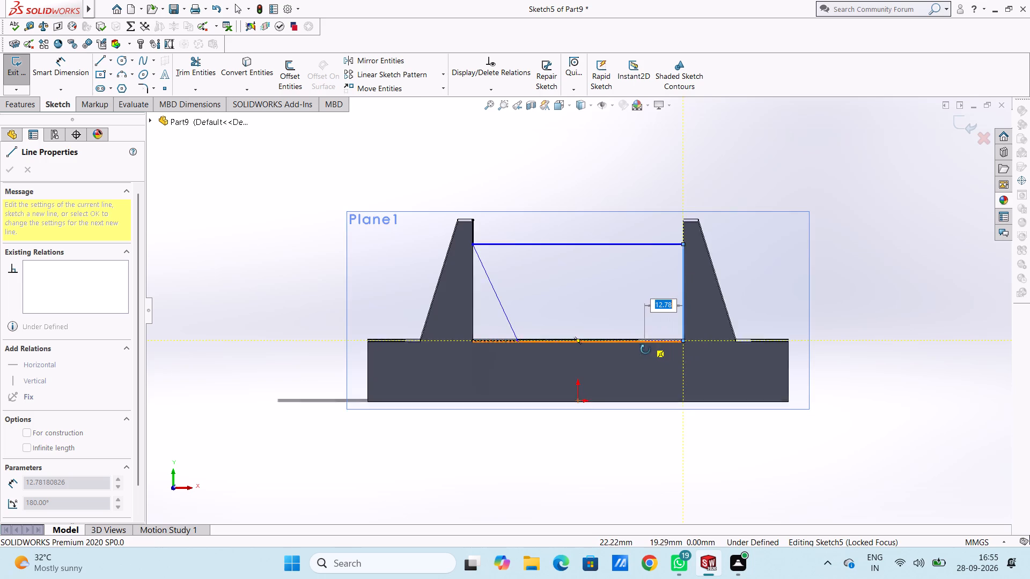
middle_drag(645, 350, 647, 368)
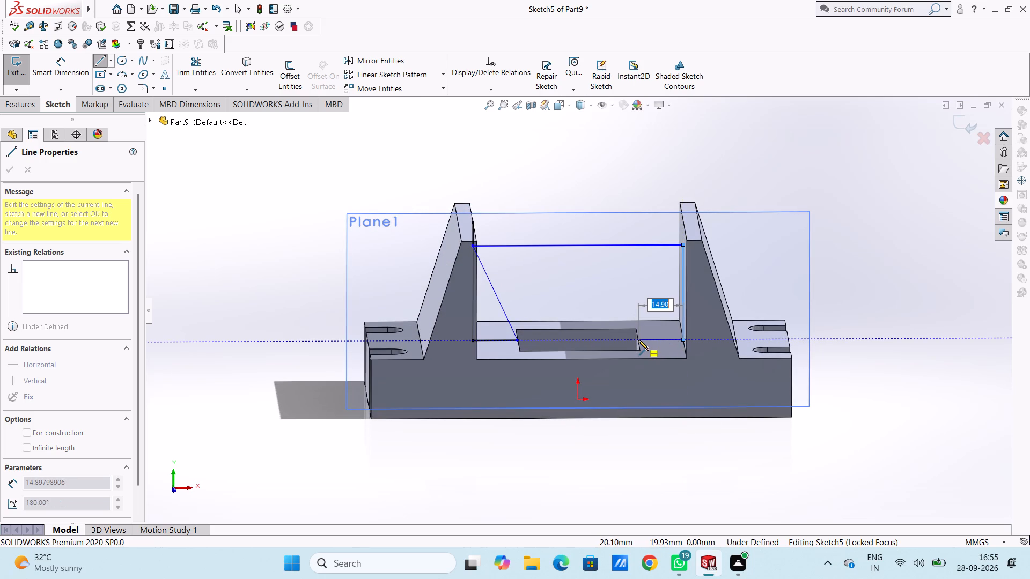
key(Escape)
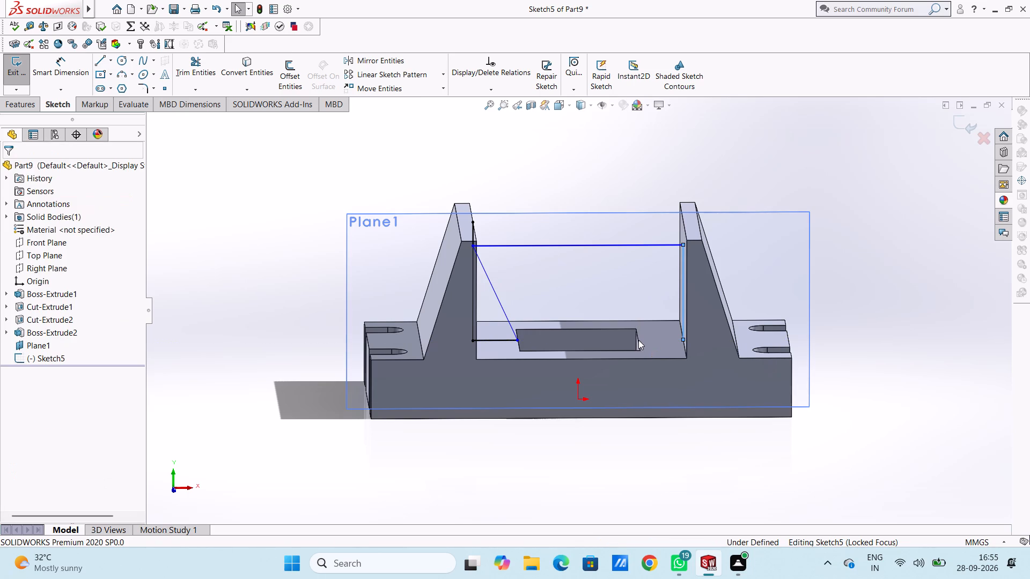
Dimension the base line of the left triangle, viewed straight on from the front.
key(ctrl+1)
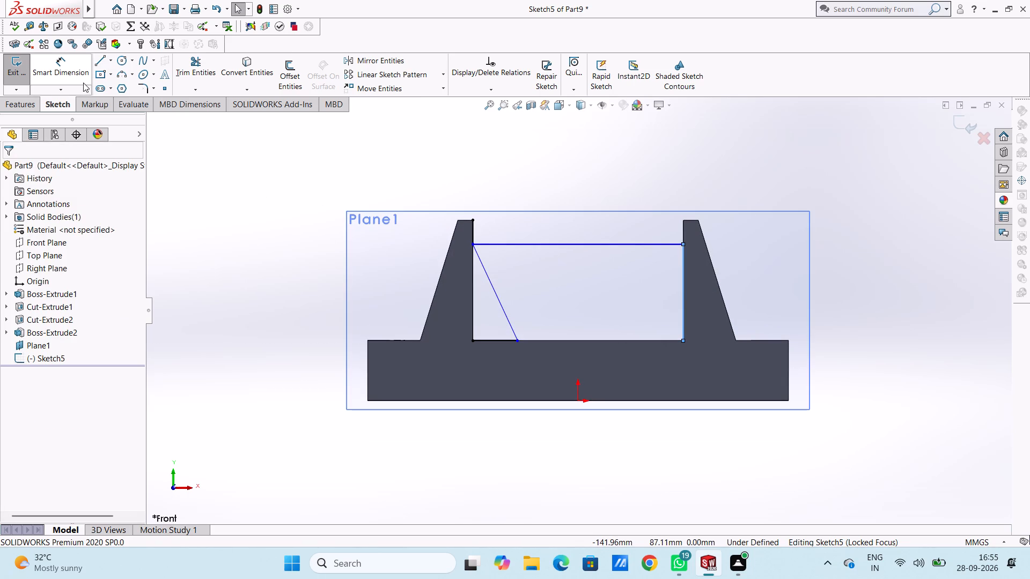
click(83, 83)
click(488, 343)
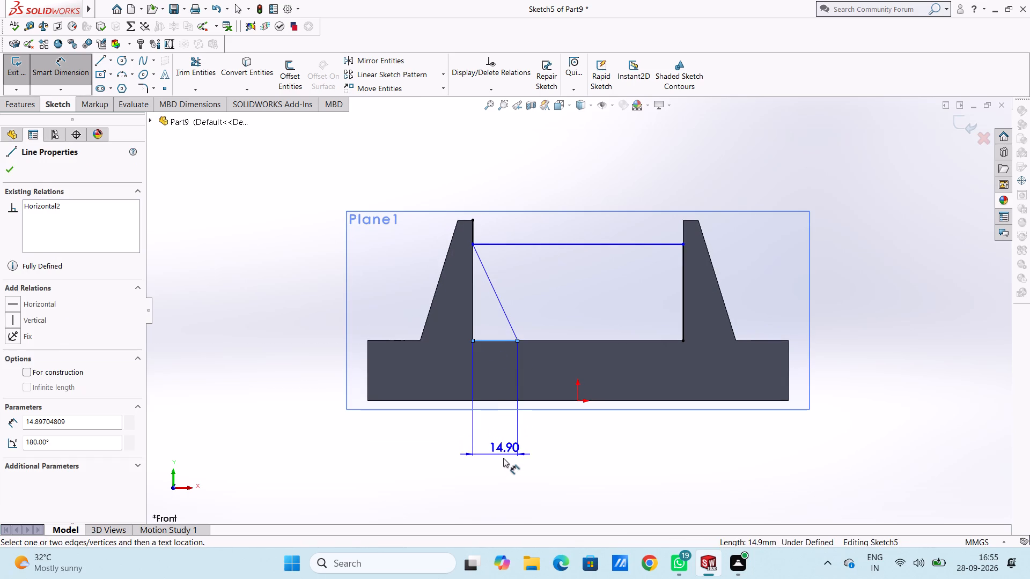
click(503, 458)
click(453, 440)
click(413, 457)
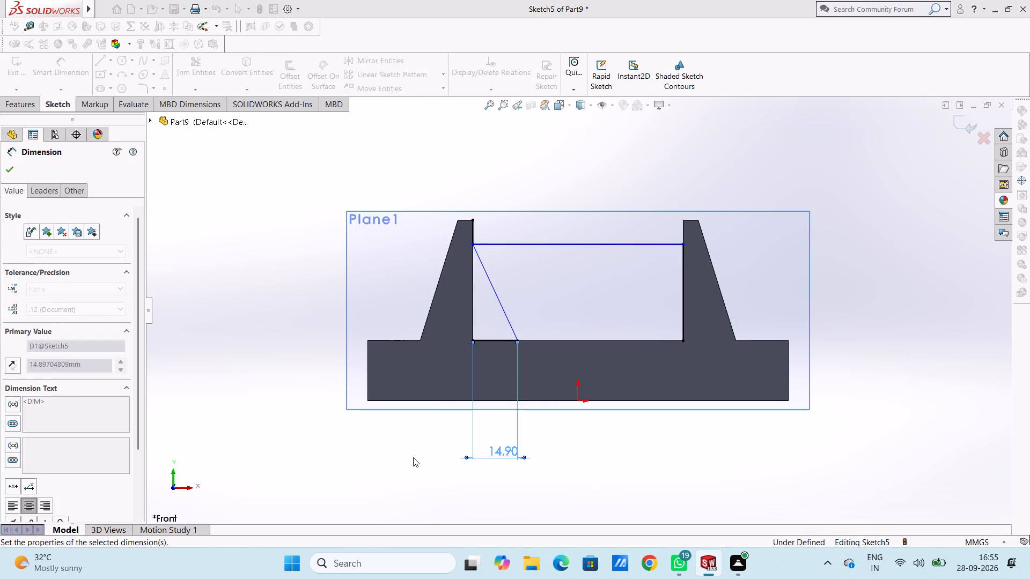
Sketch the right triangle with a 32 mm vertical side, a 14.9 mm base along the plate top, and a sloped closing side.
click(110, 63)
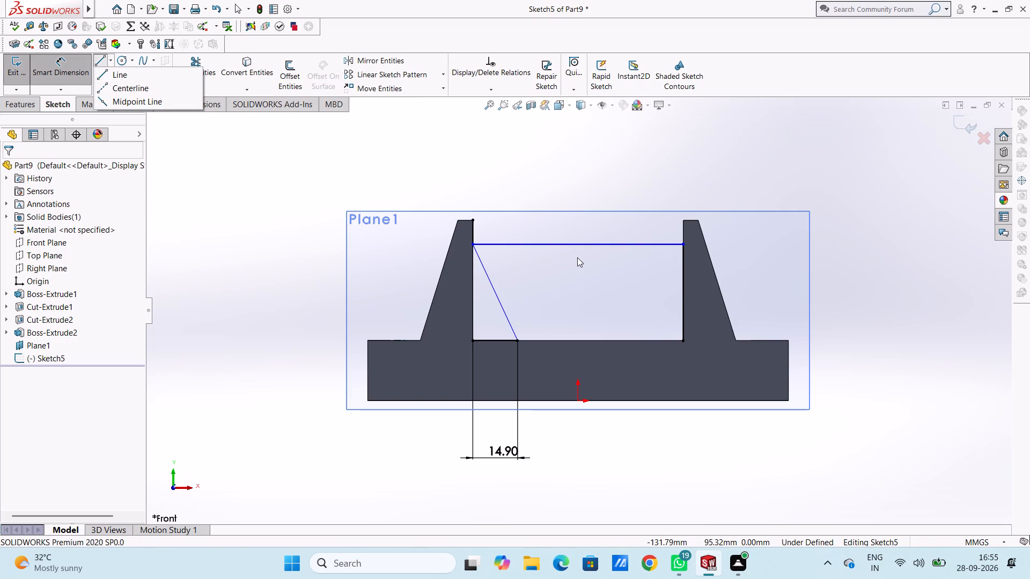
click(101, 61)
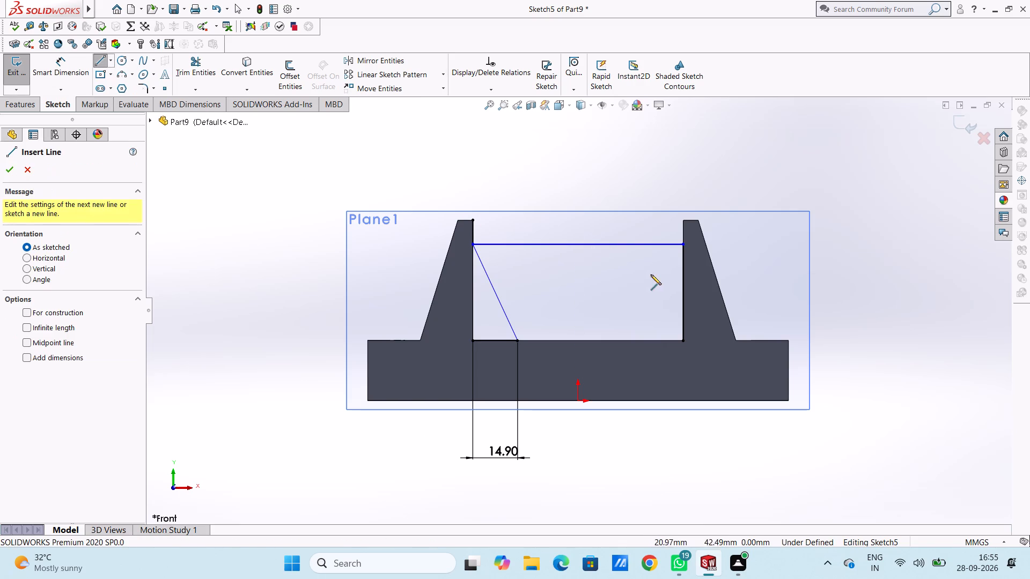
click(685, 246)
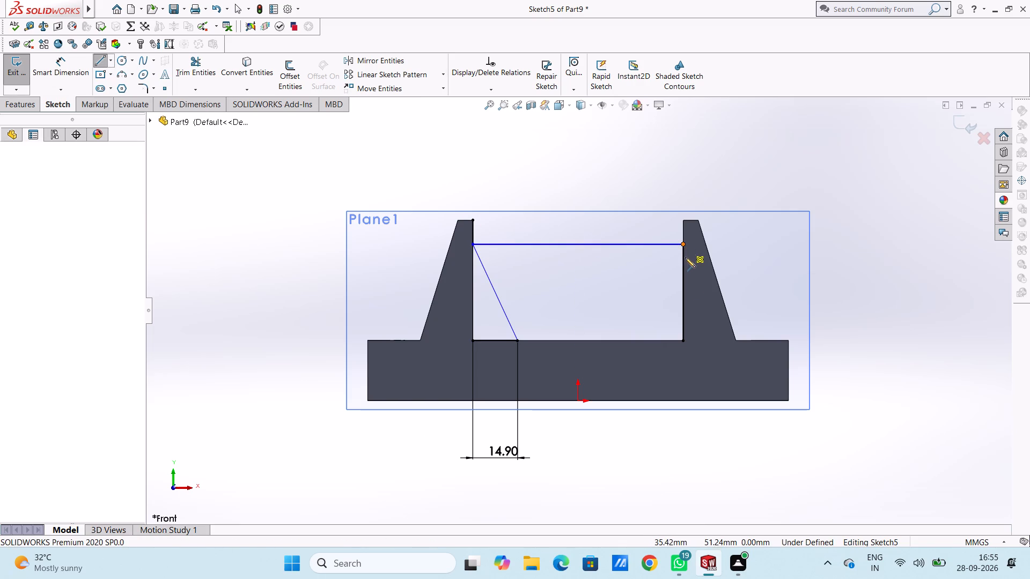
click(684, 343)
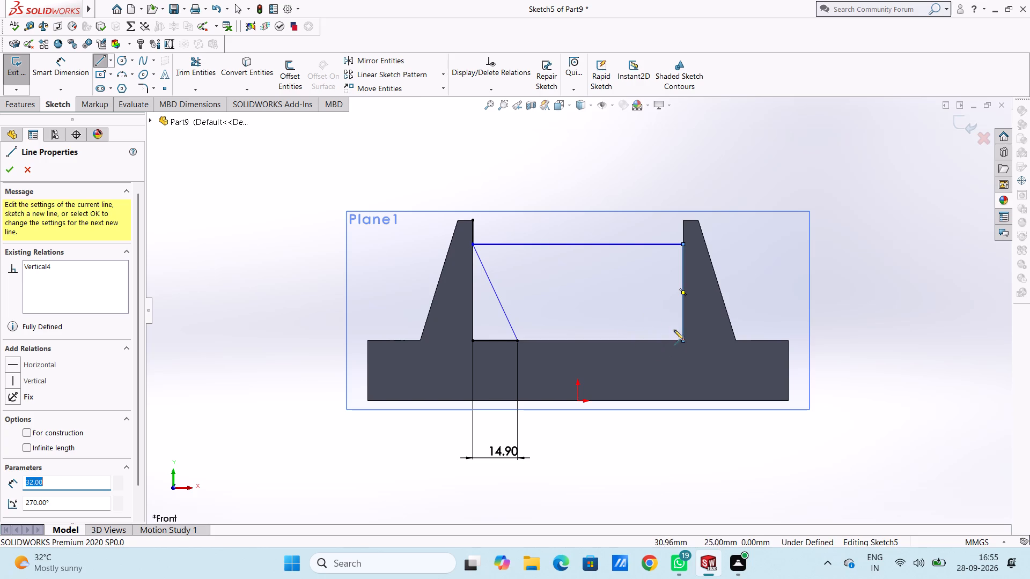
click(682, 339)
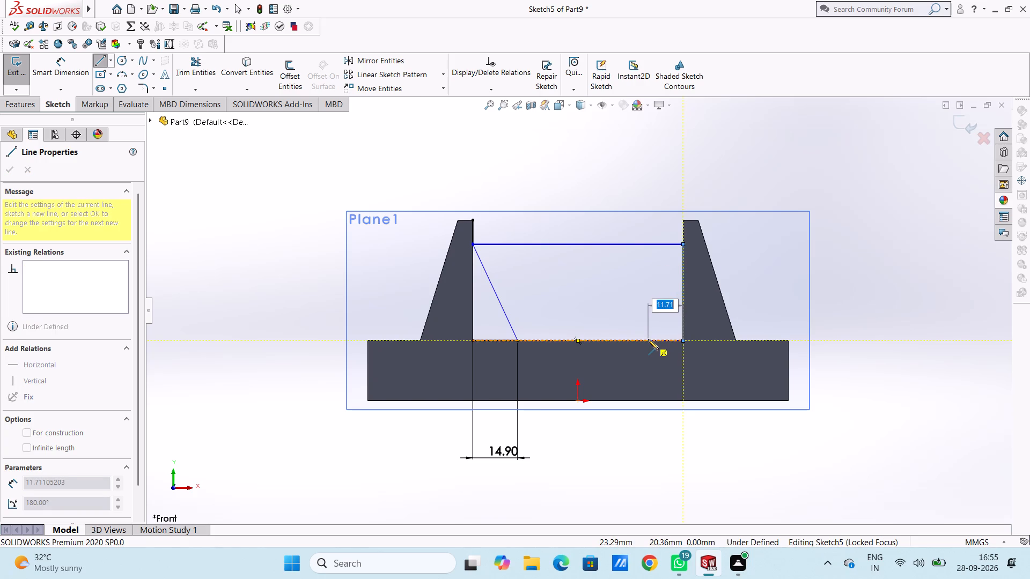
text(14.9)
key(Return)
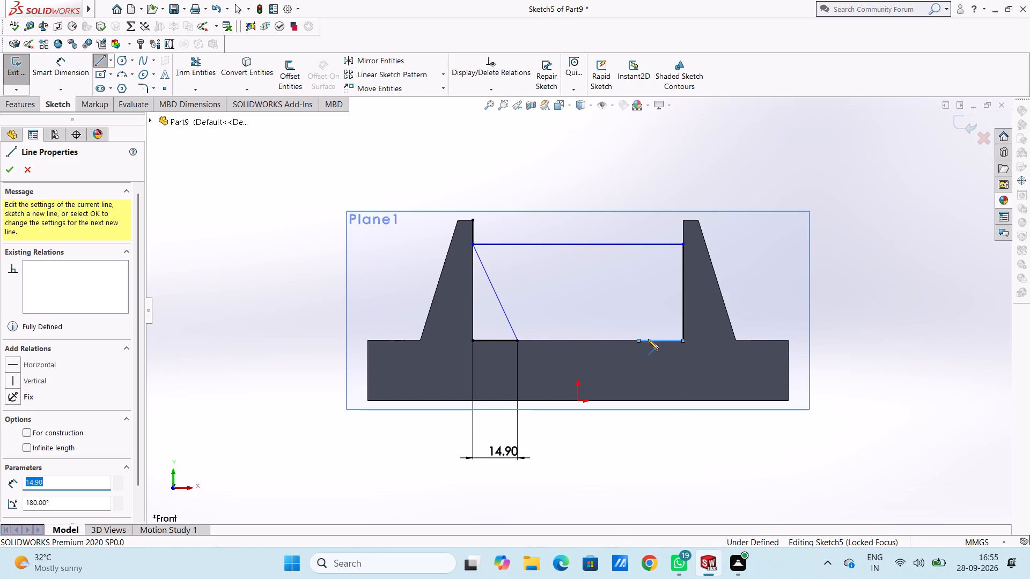
click(683, 247)
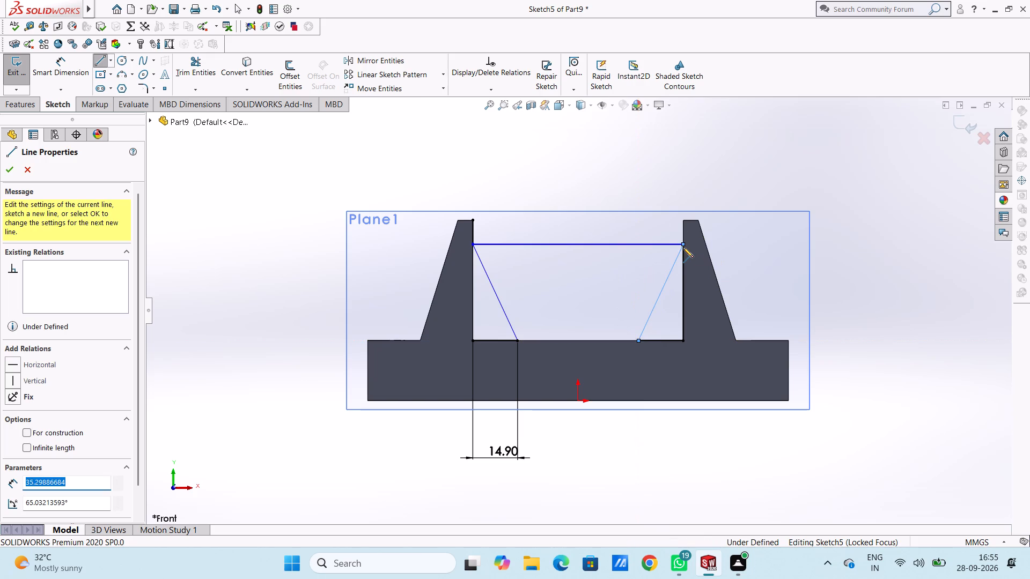
key(Escape)
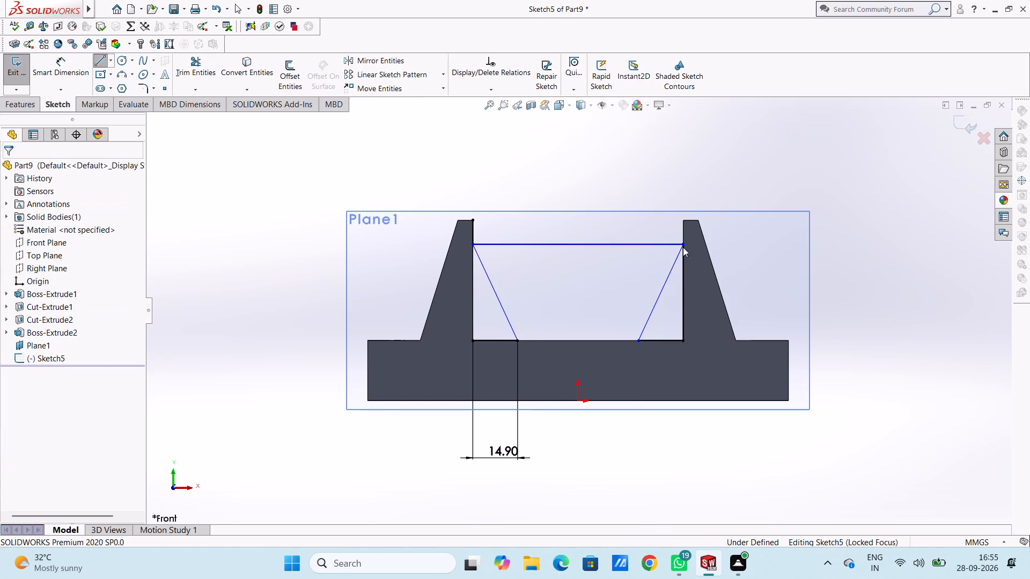
key(Escape)
Delete the horizontal construction-height line that joins the tops of the two triangles.
scroll(683, 247, up, 2)
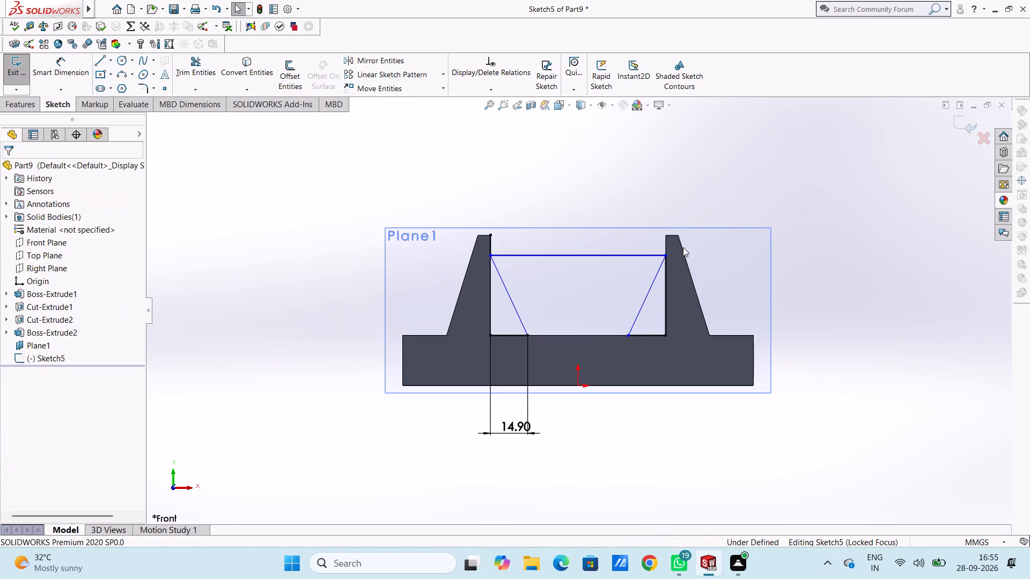
scroll(648, 183, up, 1)
middle_drag(648, 183, 653, 243)
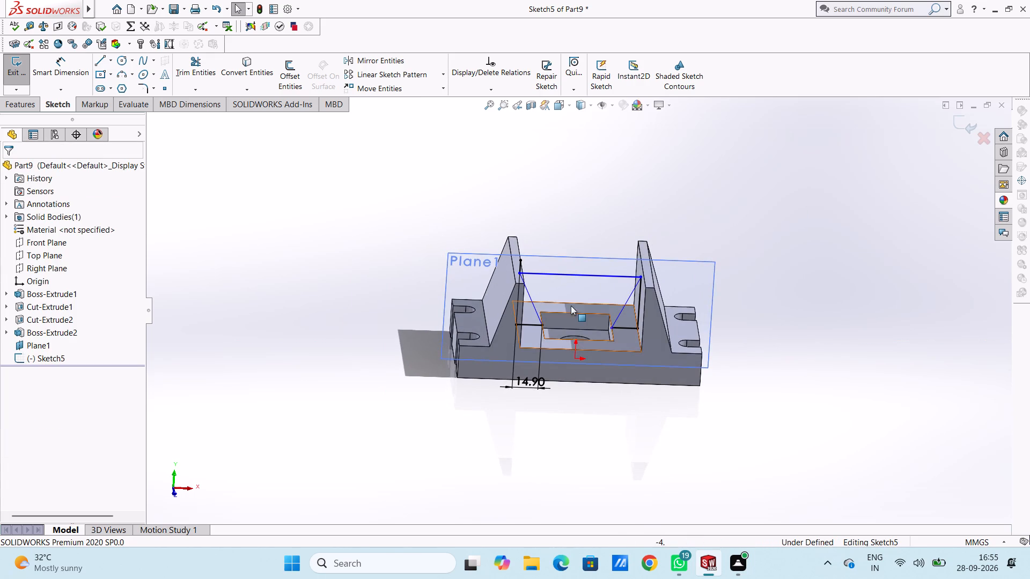
click(563, 274)
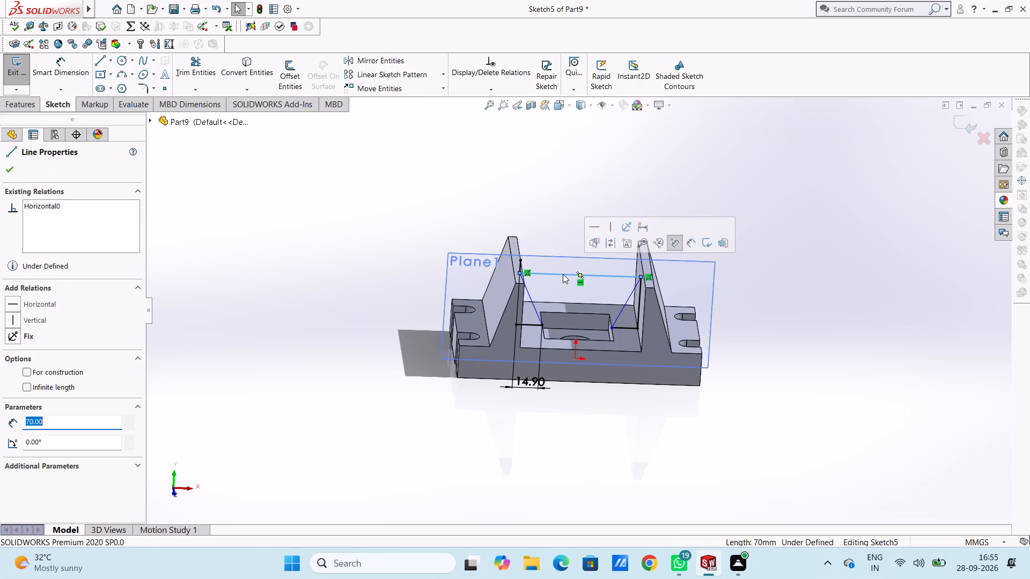
key(Delete)
Trim the leftover line segment that extends above the left triangle's top corner.
middle_drag(501, 212, 470, 203)
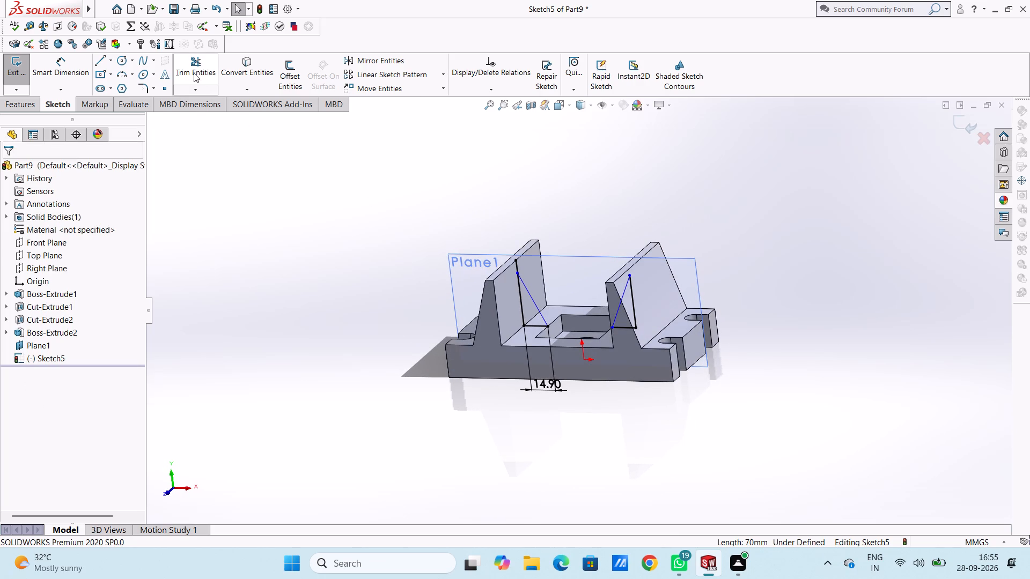
click(194, 73)
click(516, 266)
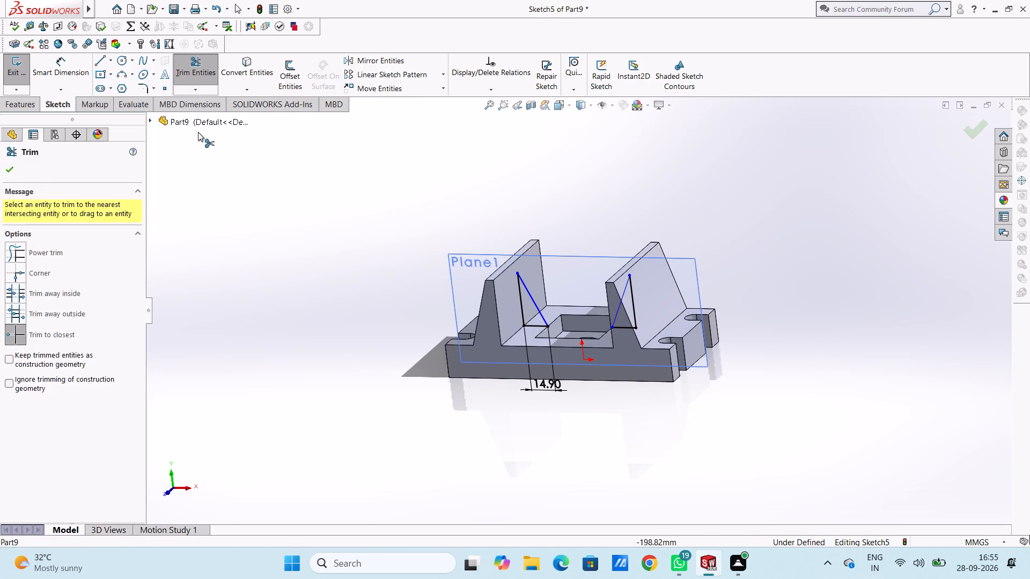
click(3, 168)
Dimension the left triangle's vertical side, placing the dimension outside the left wall.
middle_drag(235, 251, 259, 197)
scroll(650, 315, down, 5)
middle_drag(716, 258, 713, 295)
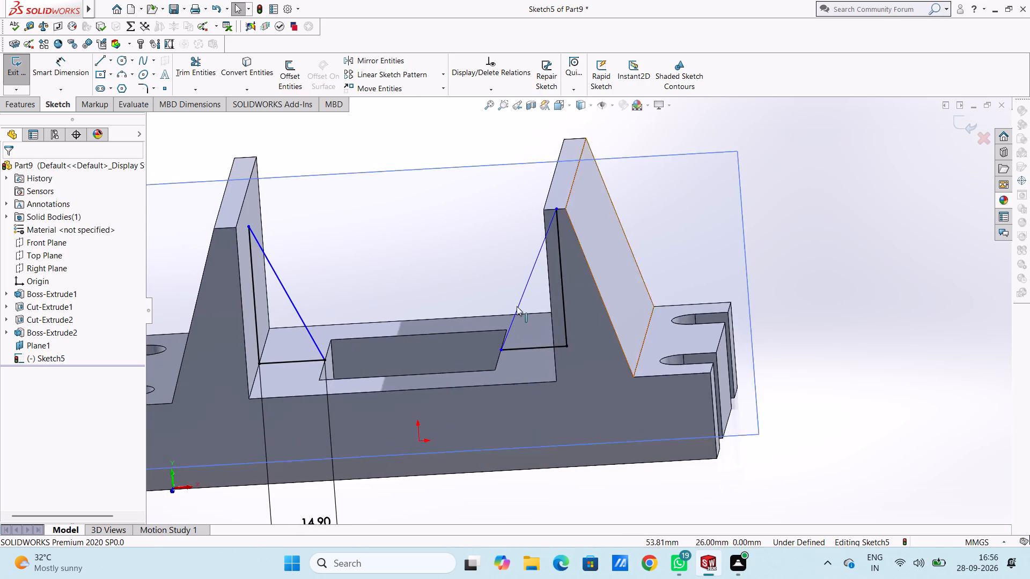
scroll(342, 239, up, 3)
click(60, 75)
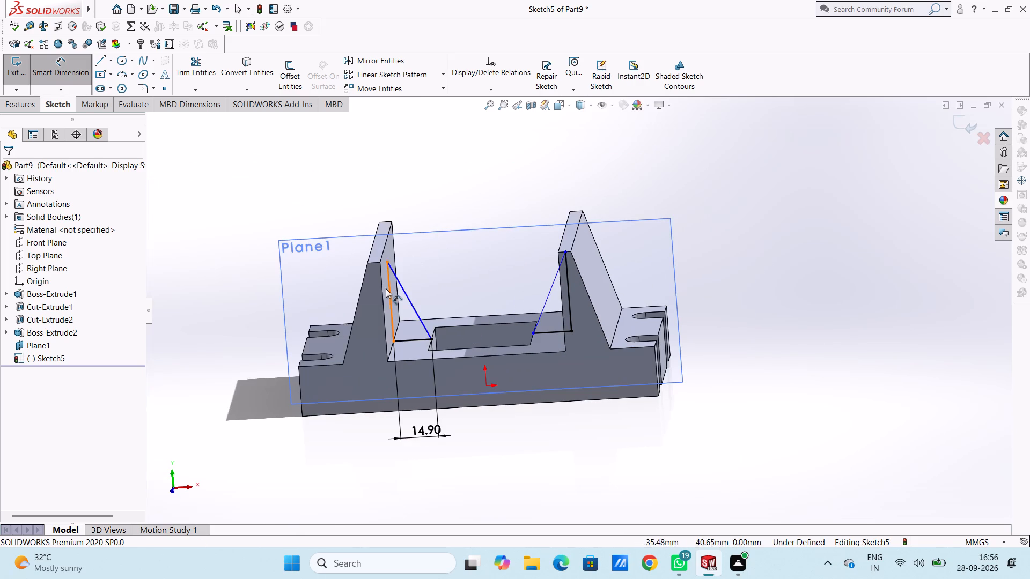
click(389, 292)
click(230, 303)
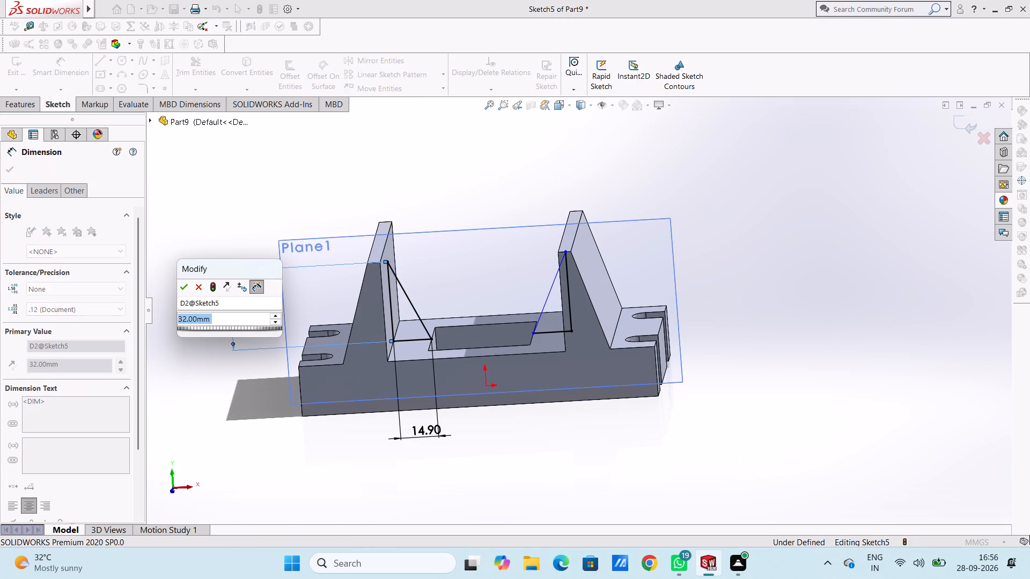
click(178, 287)
click(202, 255)
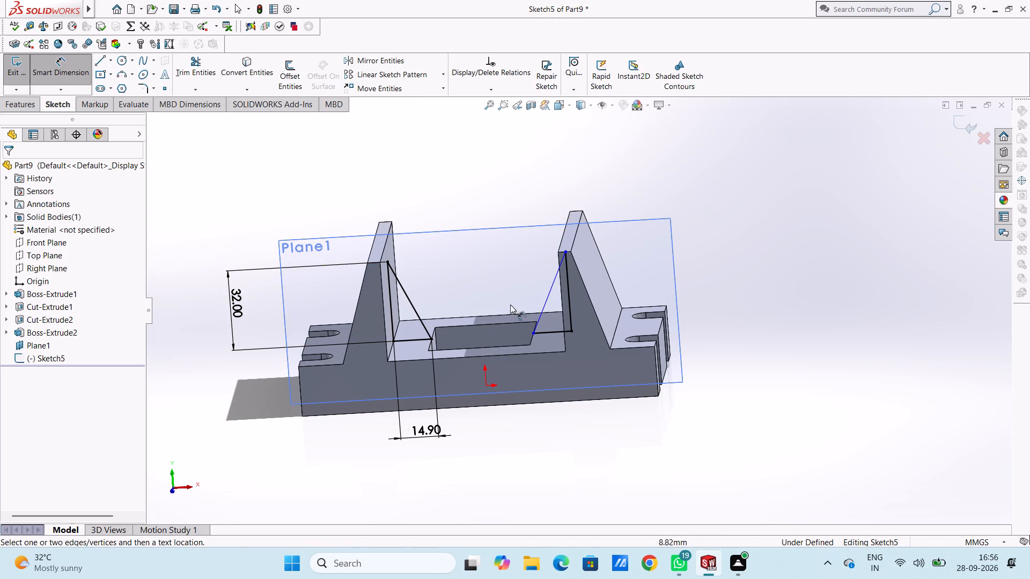
Dimension the right triangle's vertical side and its base line.
click(570, 307)
click(768, 307)
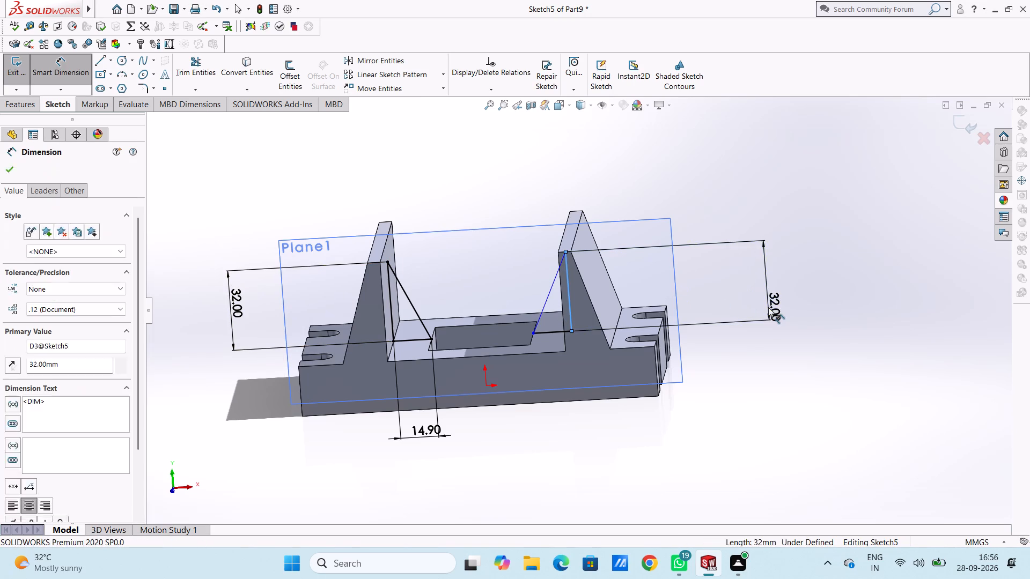
click(718, 287)
click(696, 220)
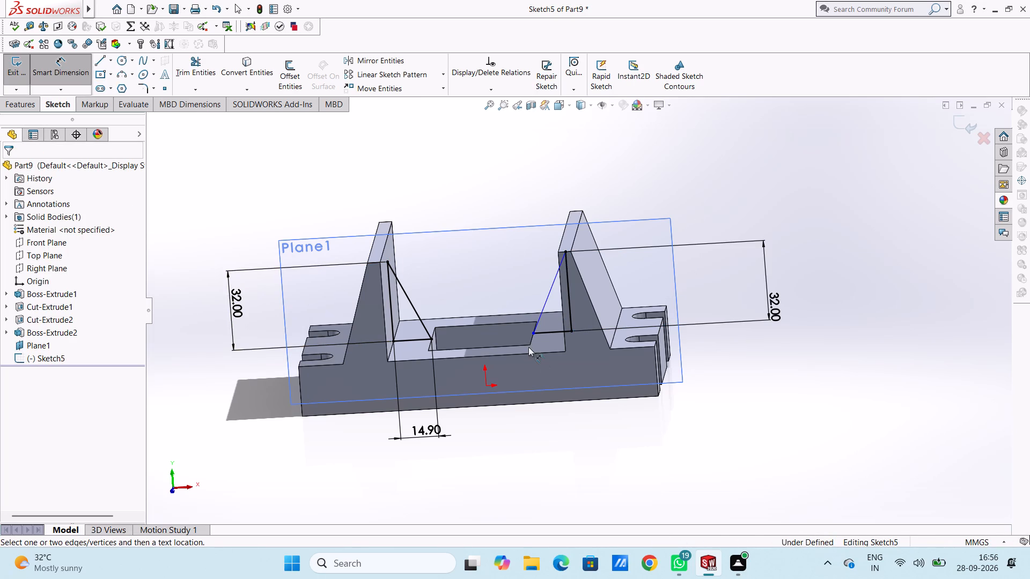
click(546, 332)
click(558, 467)
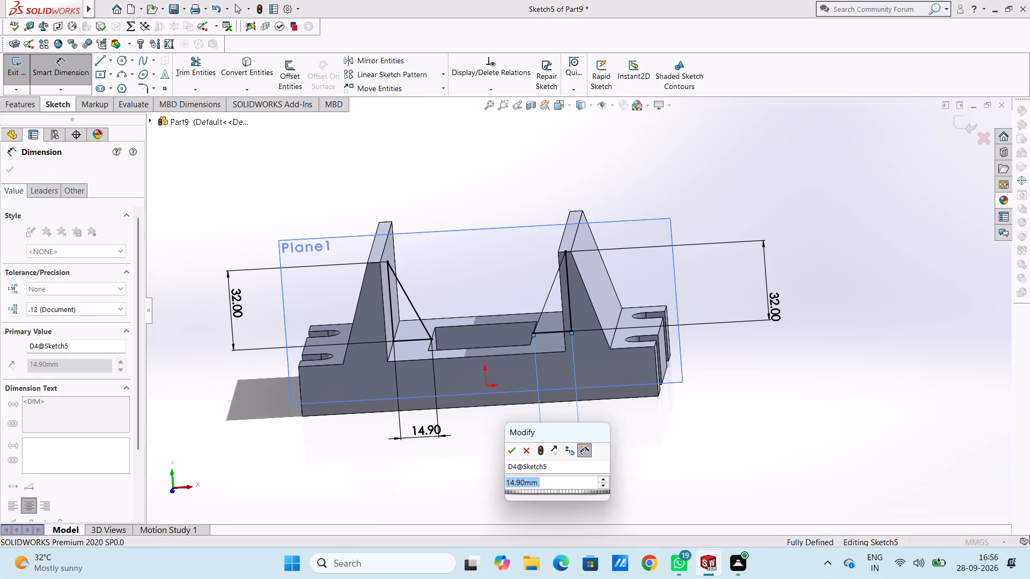
double_click(508, 452)
Extrude both triangle regions 10 mm with the Mid Plane end condition, merged with the body, to form the ribs.
scroll(506, 454, up, 2)
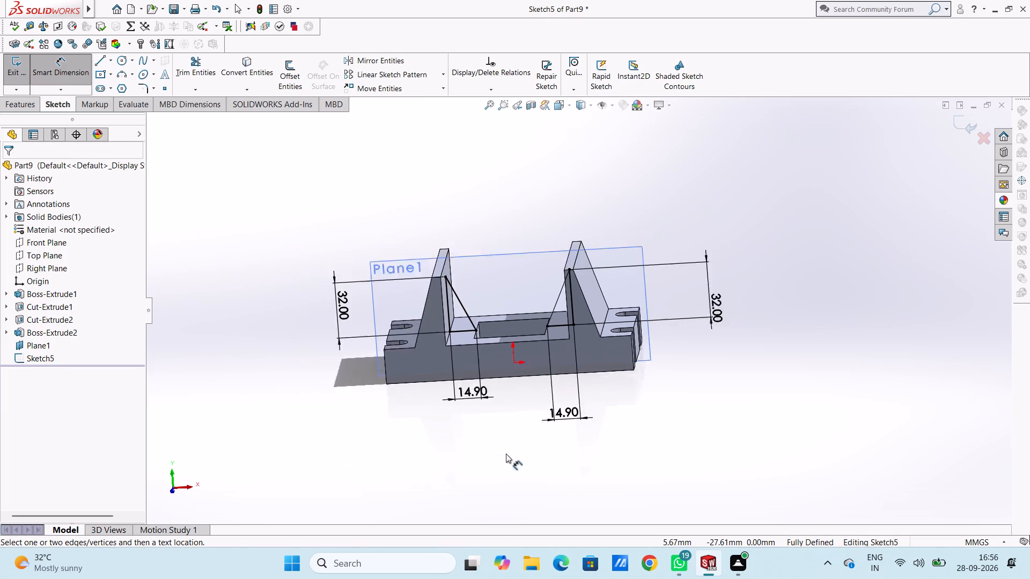
scroll(506, 454, up, 1)
middle_drag(561, 412, 550, 410)
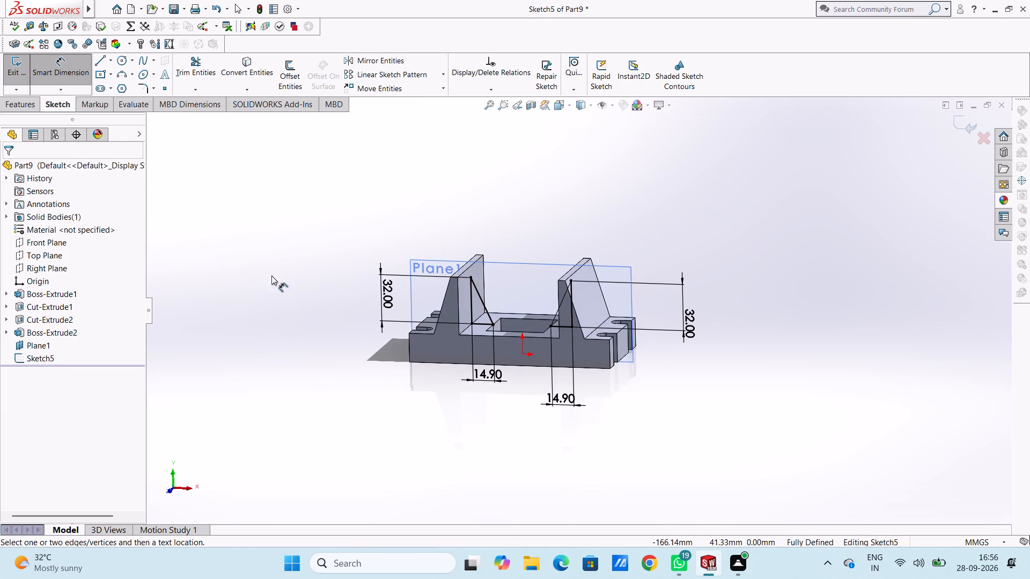
click(27, 101)
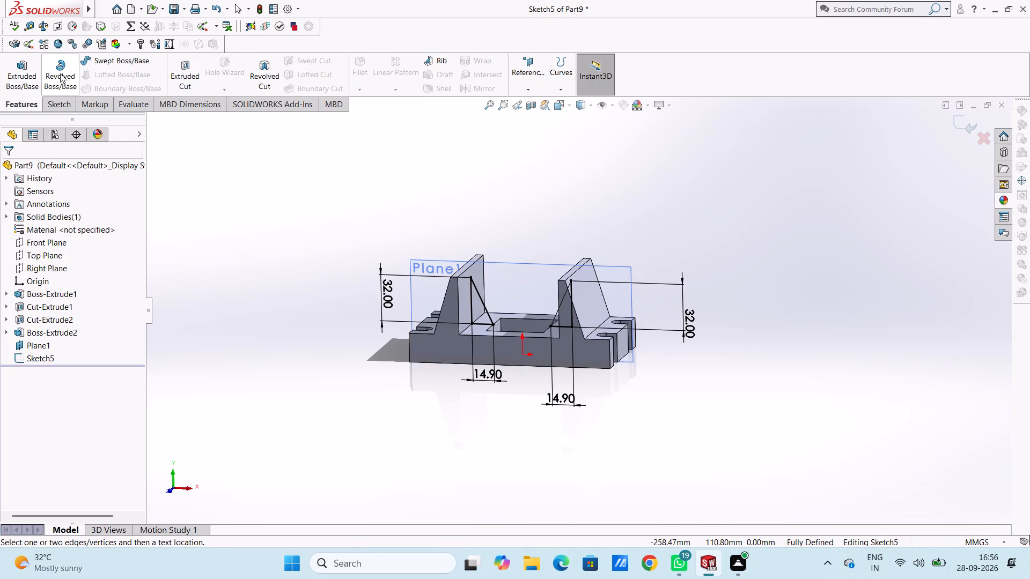
click(20, 72)
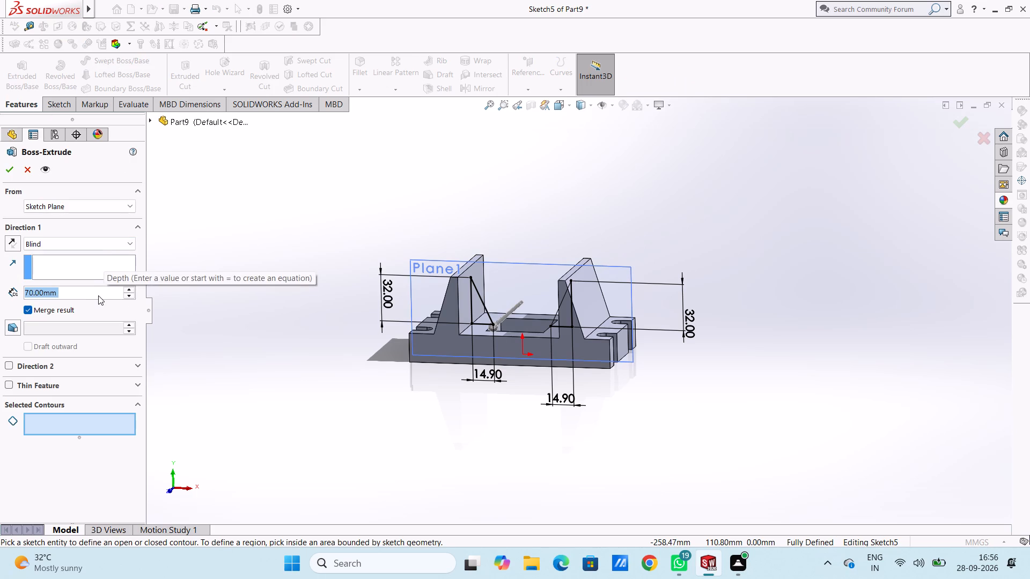
text(10)
key(Return)
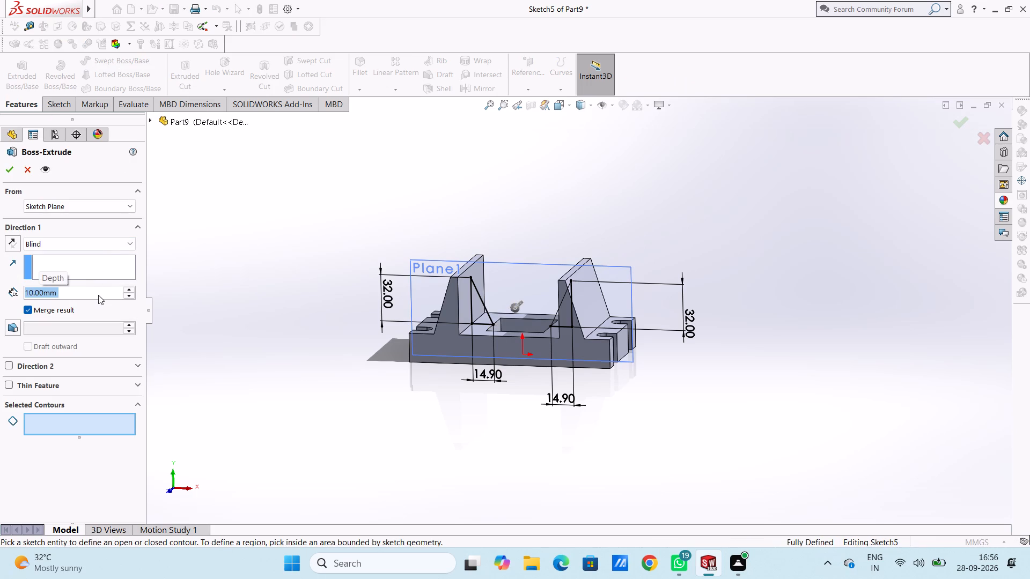
click(106, 242)
click(95, 308)
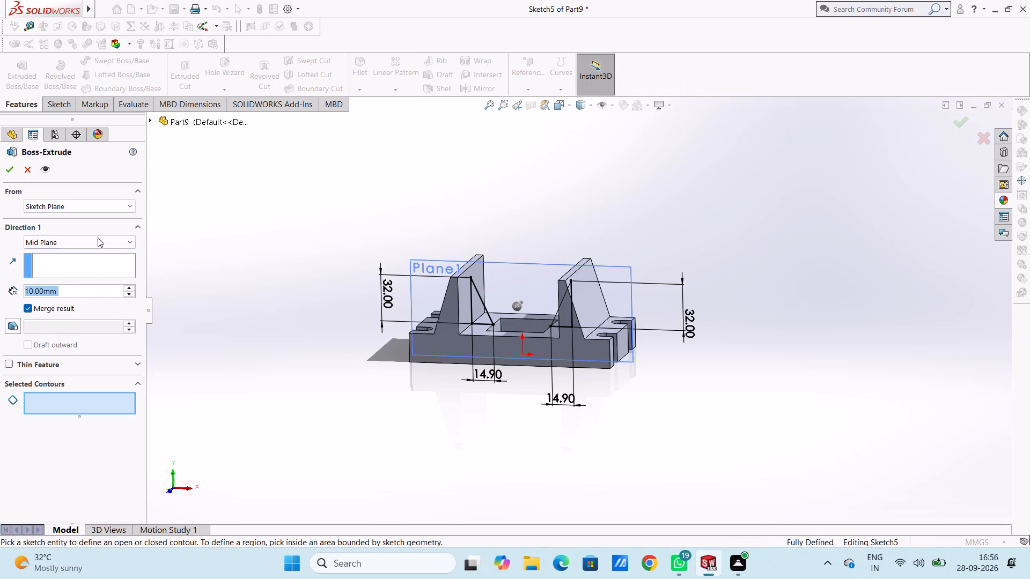
click(477, 310)
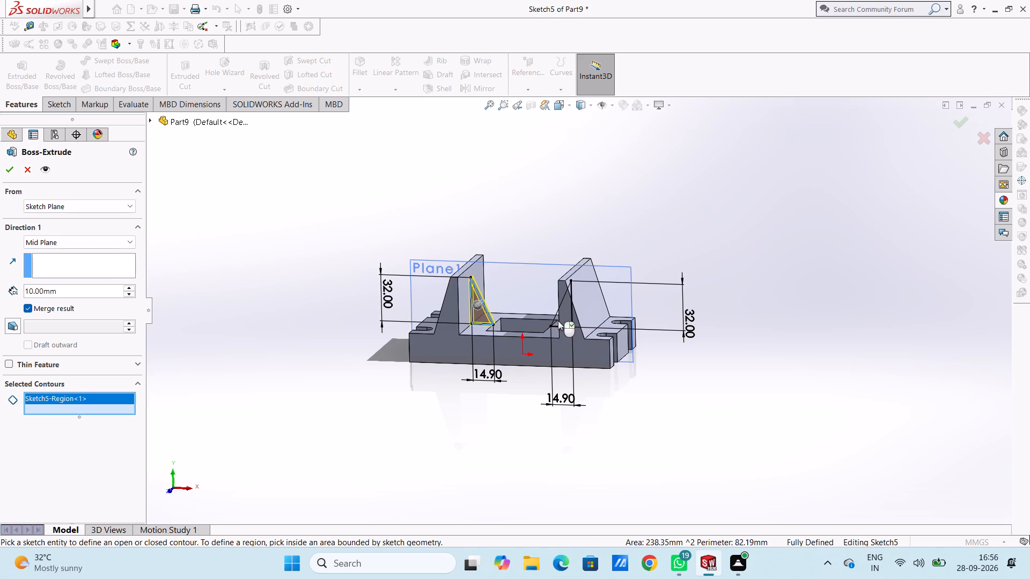
click(558, 321)
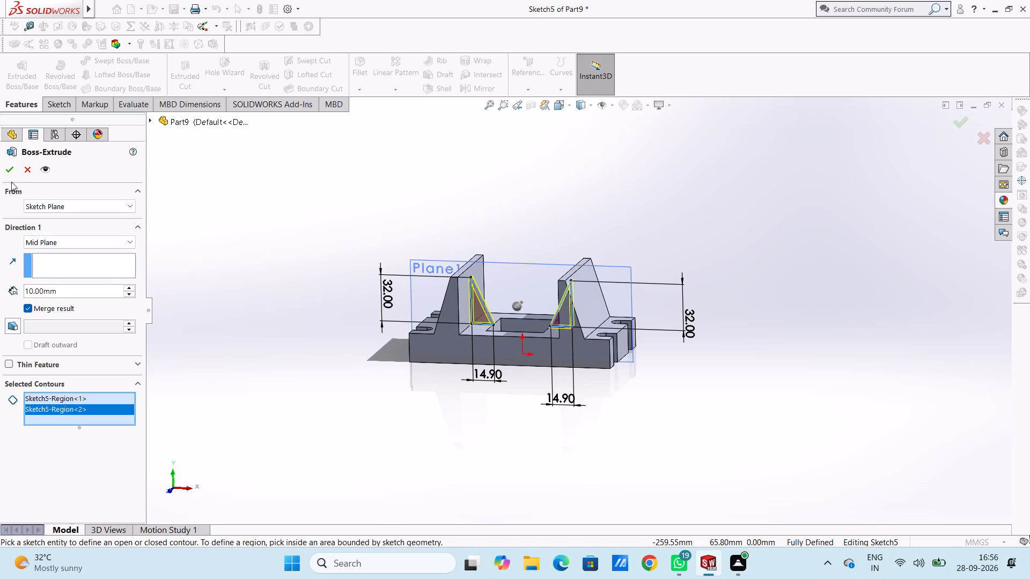
click(9, 170)
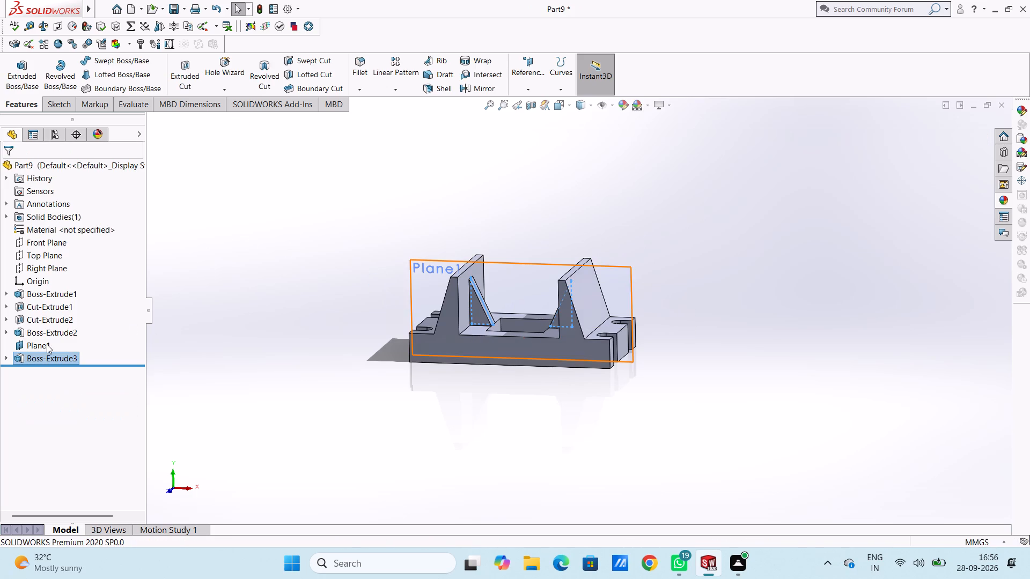
Hide Plane1 in the model.
click(46, 344)
click(76, 335)
click(255, 307)
Inspect both ribs and the square pocket between the walls from above at close range.
middle_drag(334, 253, 344, 262)
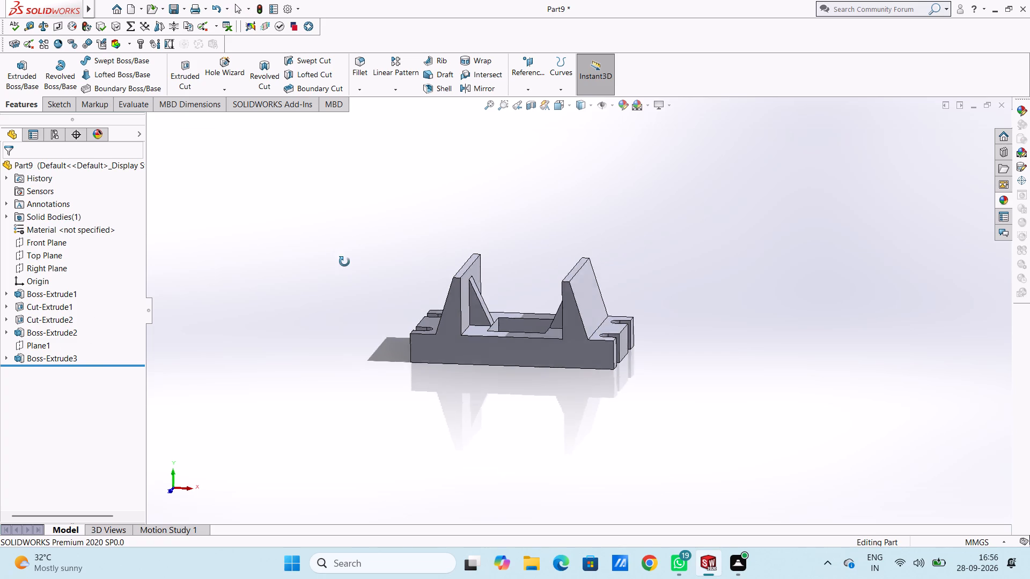
middle_drag(344, 262, 353, 399)
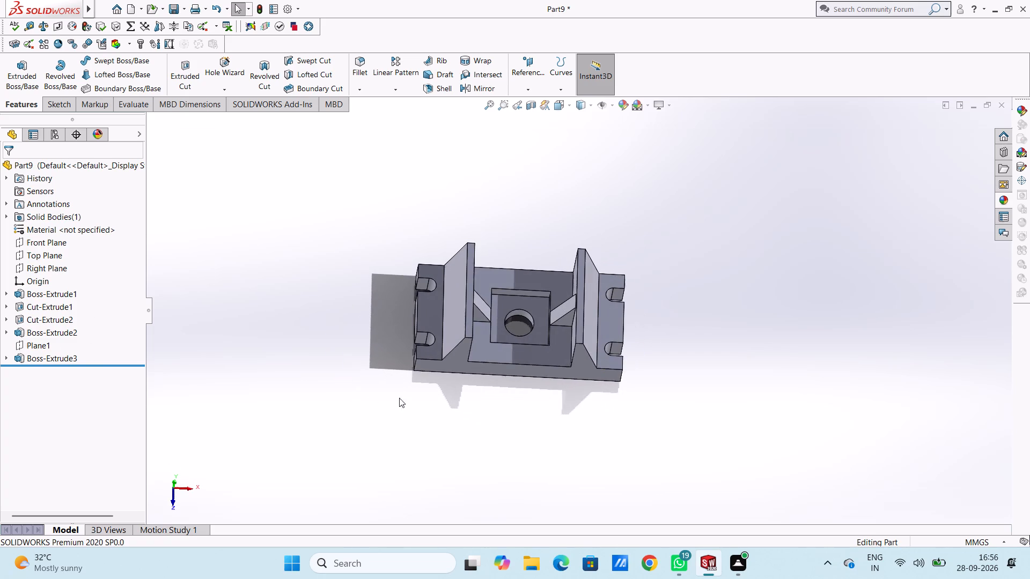
scroll(634, 310, down, 4)
scroll(539, 293, down, 1)
middle_drag(493, 271, 472, 309)
scroll(492, 272, down, 1)
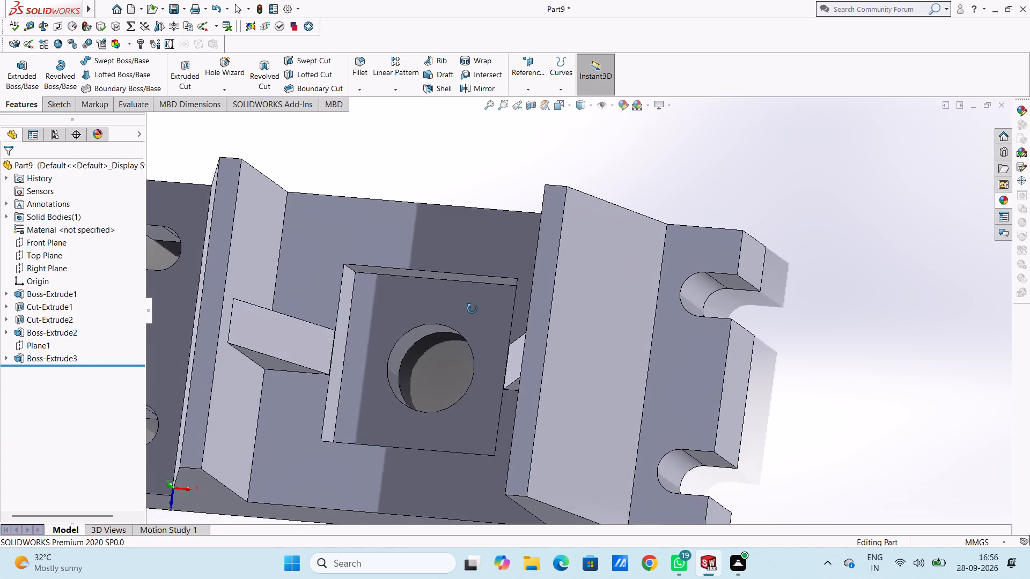
Inspect the ribs, walls, pocket and end slots from several angles, finishing in the isometric view.
middle_drag(472, 309, 495, 266)
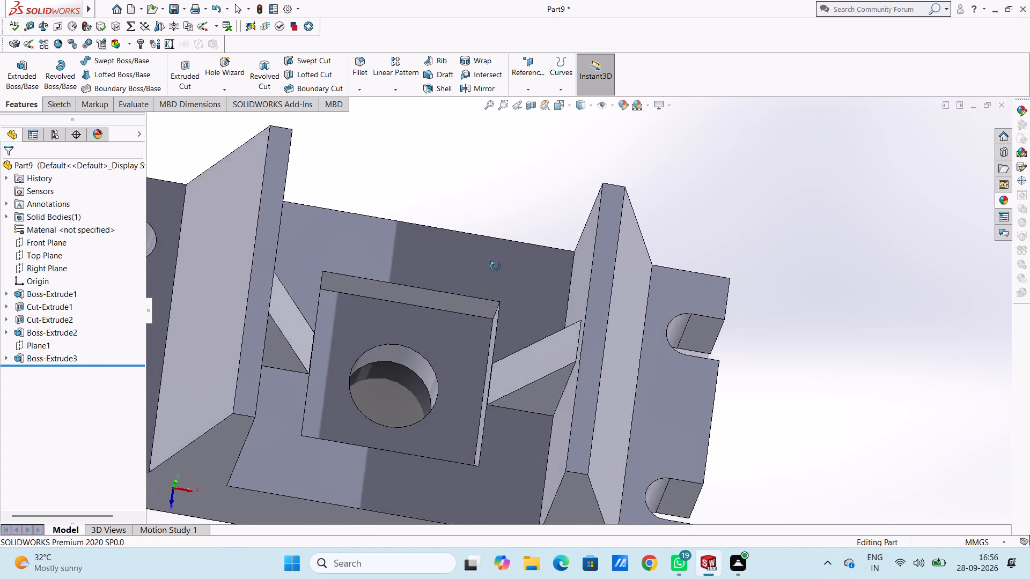
middle_drag(495, 266, 491, 221)
scroll(462, 279, up, 4)
middle_drag(472, 289, 442, 234)
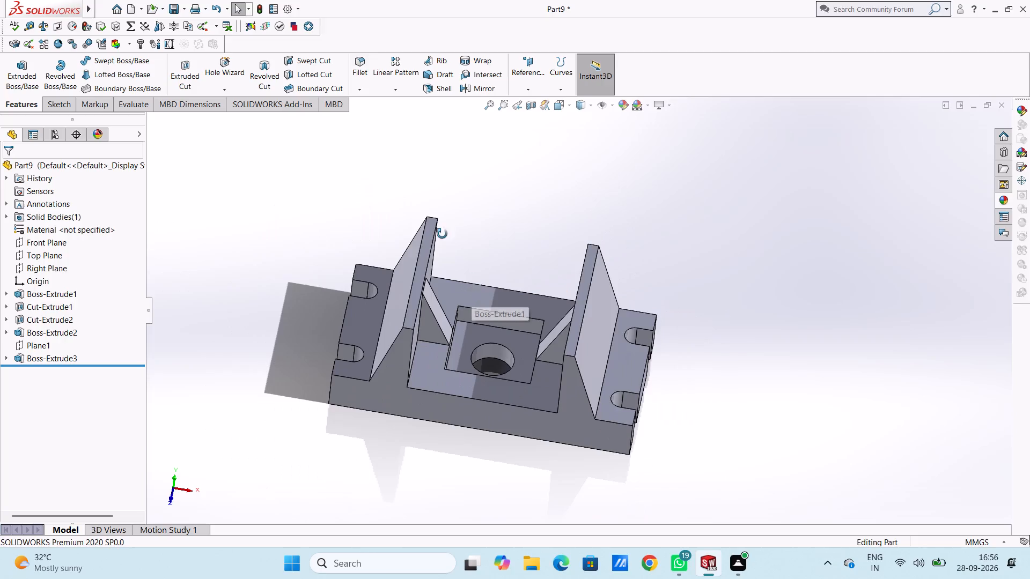
middle_drag(442, 234, 462, 255)
key(ctrl+7)
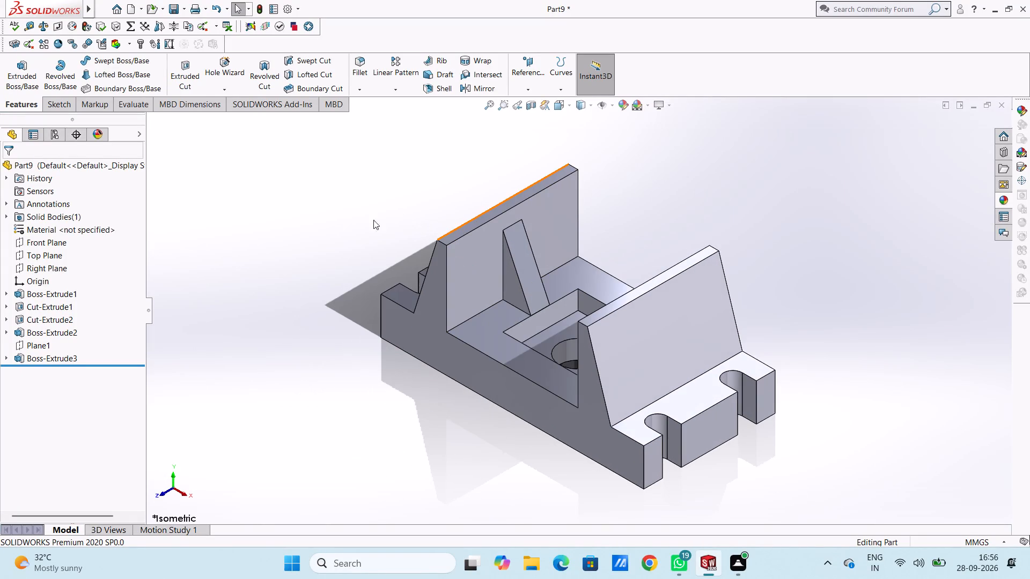
click(305, 245)
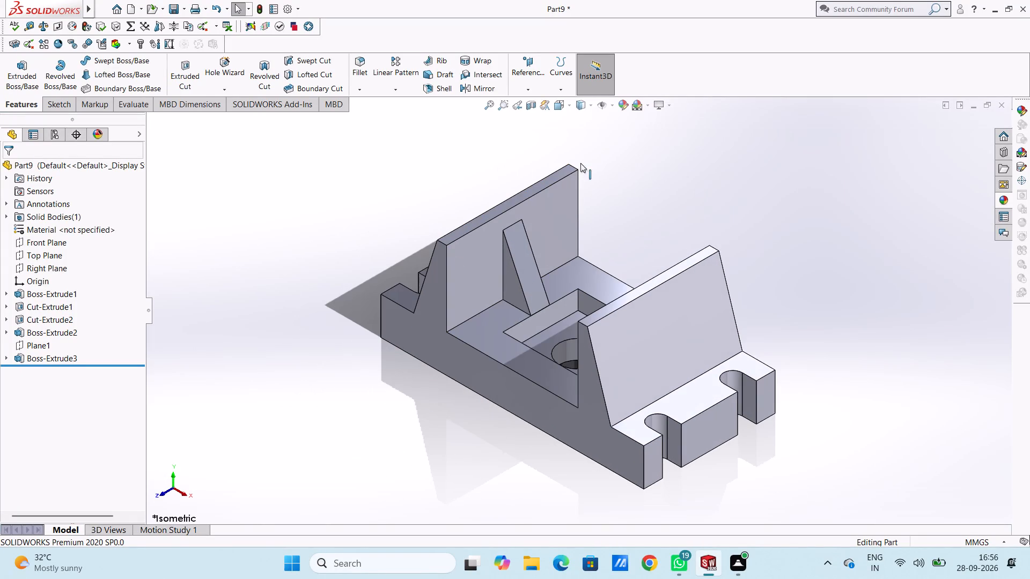
key(Escape)
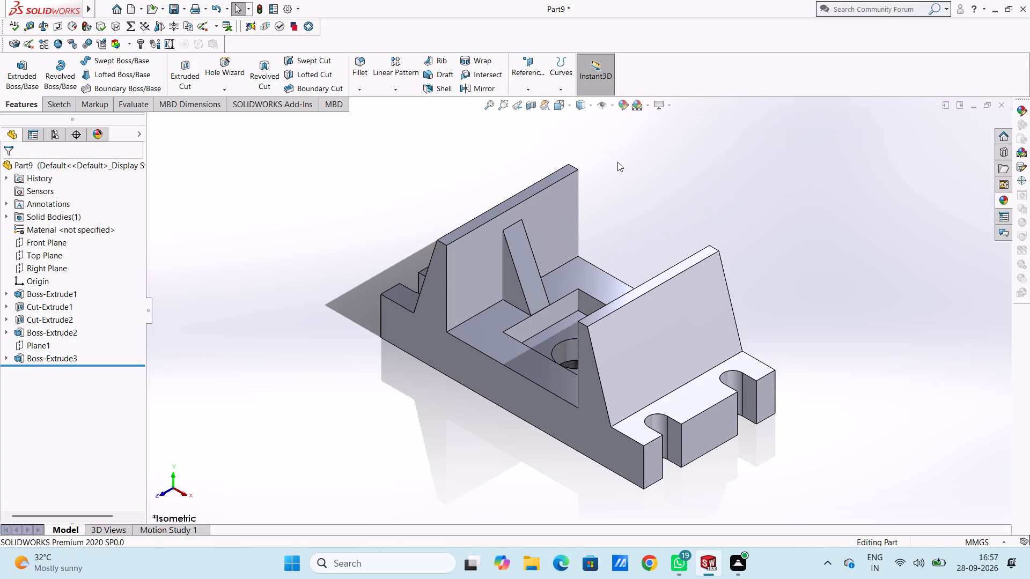
key(Escape)
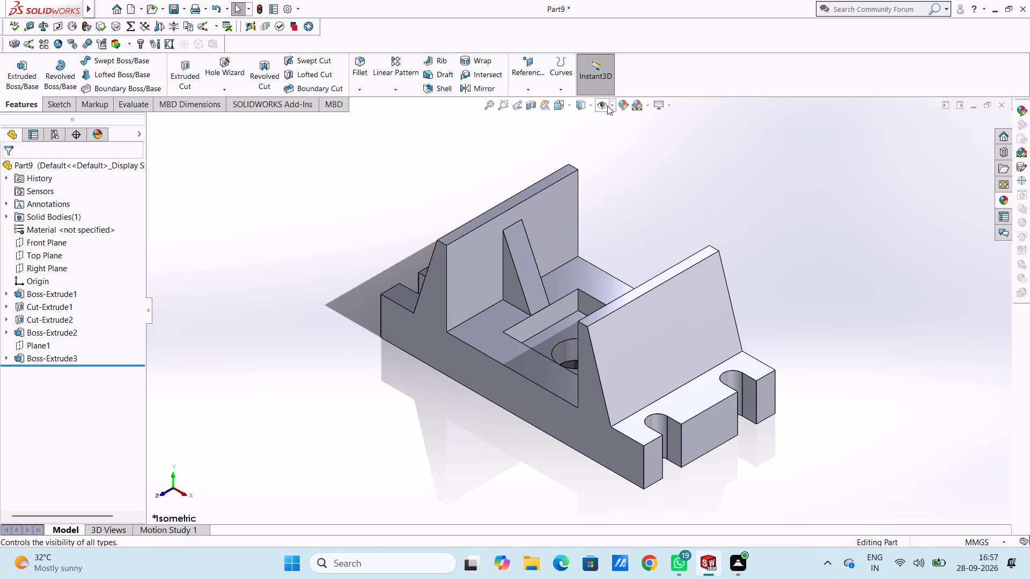
Apply a medium grey color from the standard swatches to the whole part.
click(620, 103)
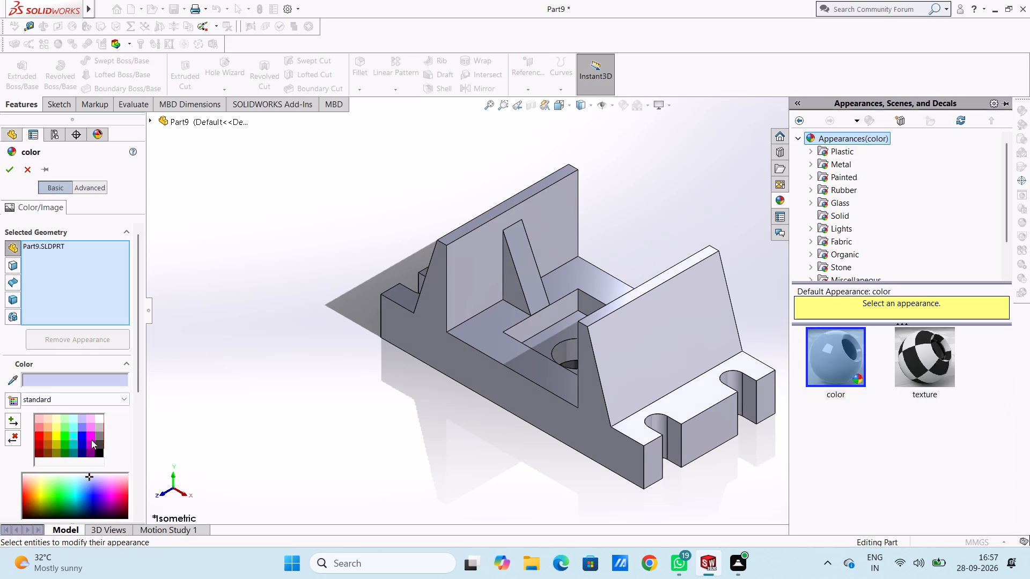
click(102, 434)
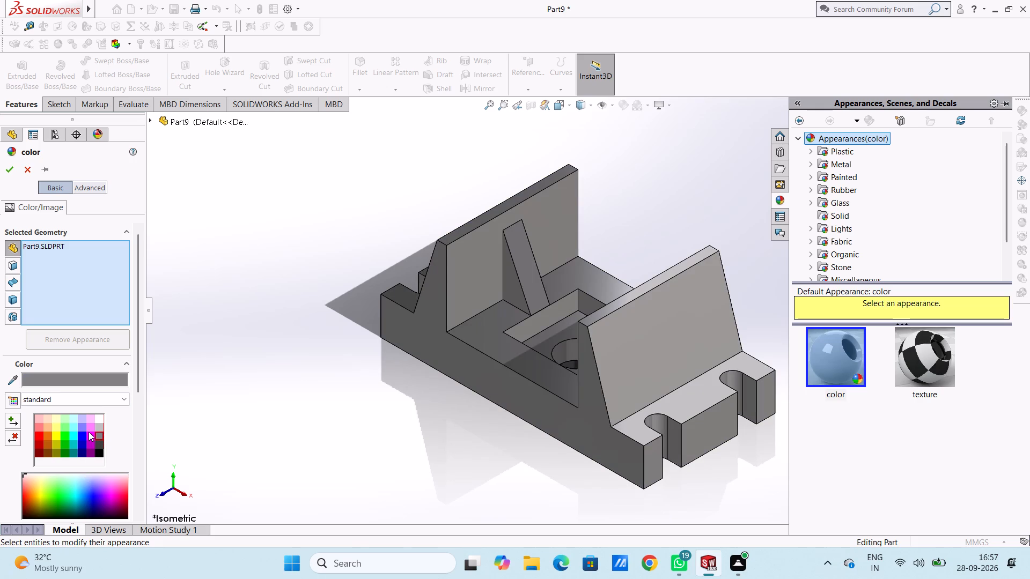
click(99, 428)
click(98, 437)
click(11, 169)
click(233, 257)
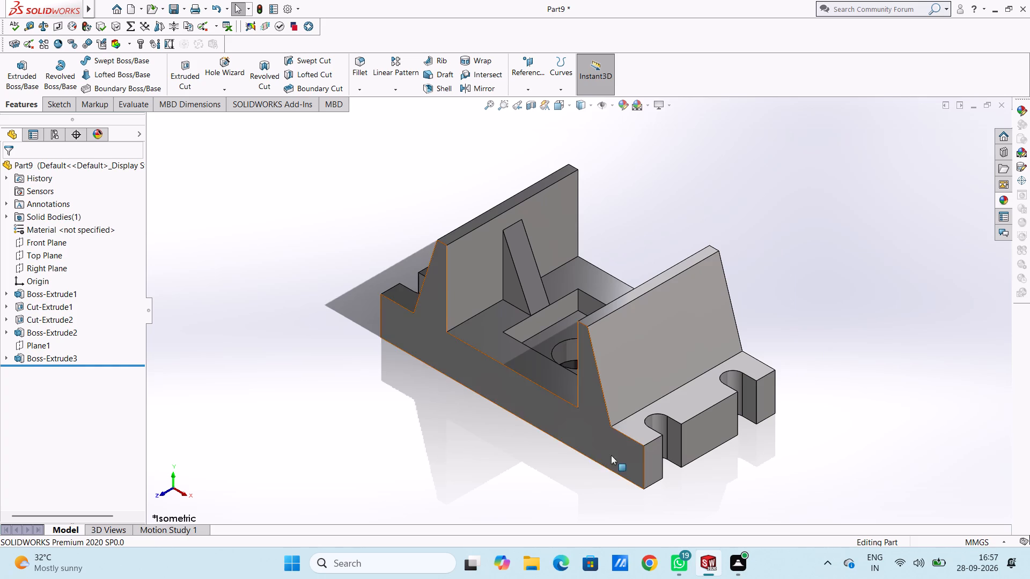
Apply the chromium plate metal appearance to the curved face of the front slot at the plate's right end.
scroll(620, 449, up, 3)
scroll(637, 392, down, 5)
scroll(497, 283, down, 5)
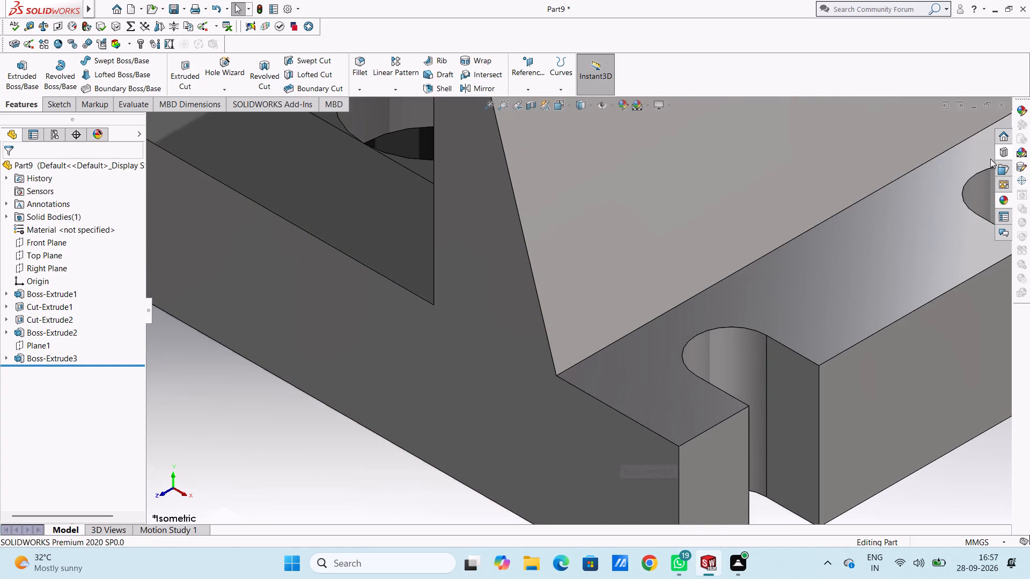
click(1003, 201)
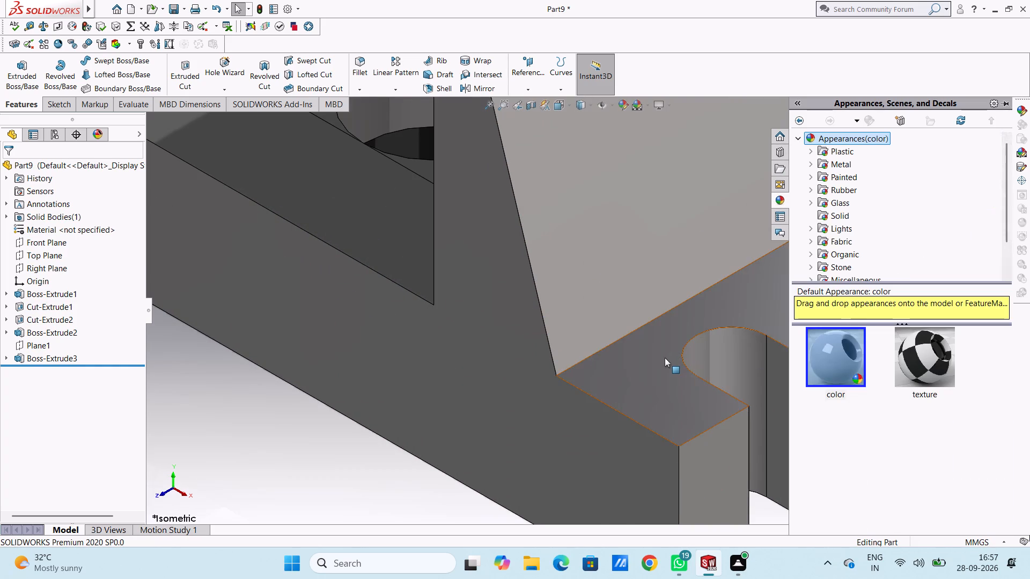
scroll(665, 358, up, 3)
scroll(662, 367, down, 3)
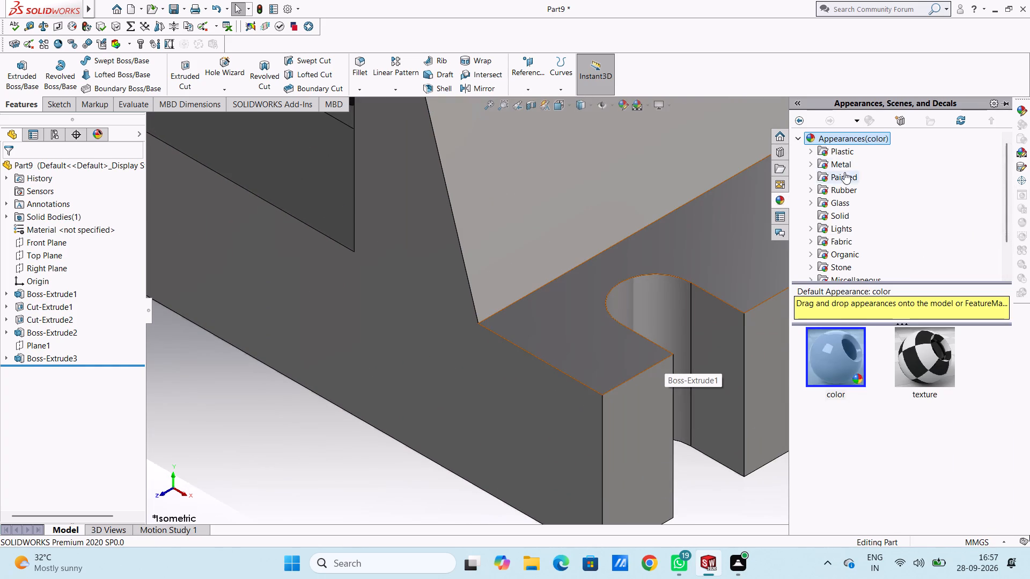
click(843, 164)
scroll(661, 303, down, 3)
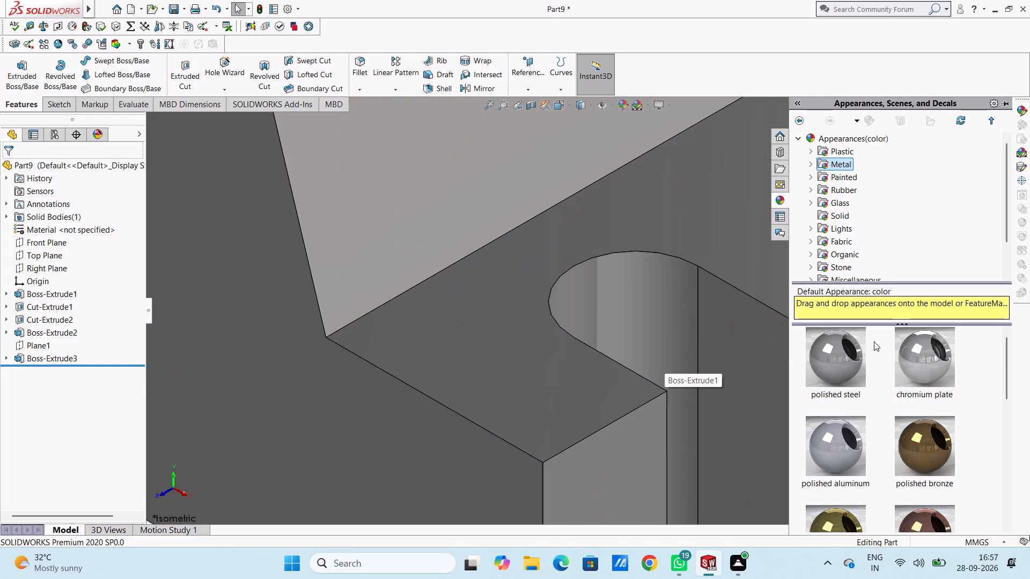
drag(933, 361, 670, 318)
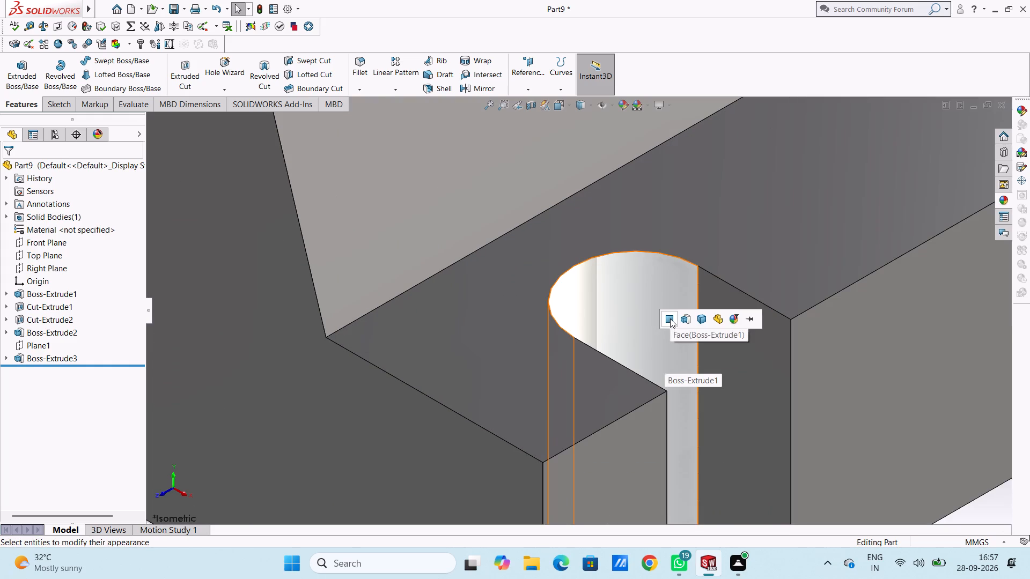
click(670, 318)
Apply chromium plate to both flat side faces of the front slot at the plate's right end.
click(999, 199)
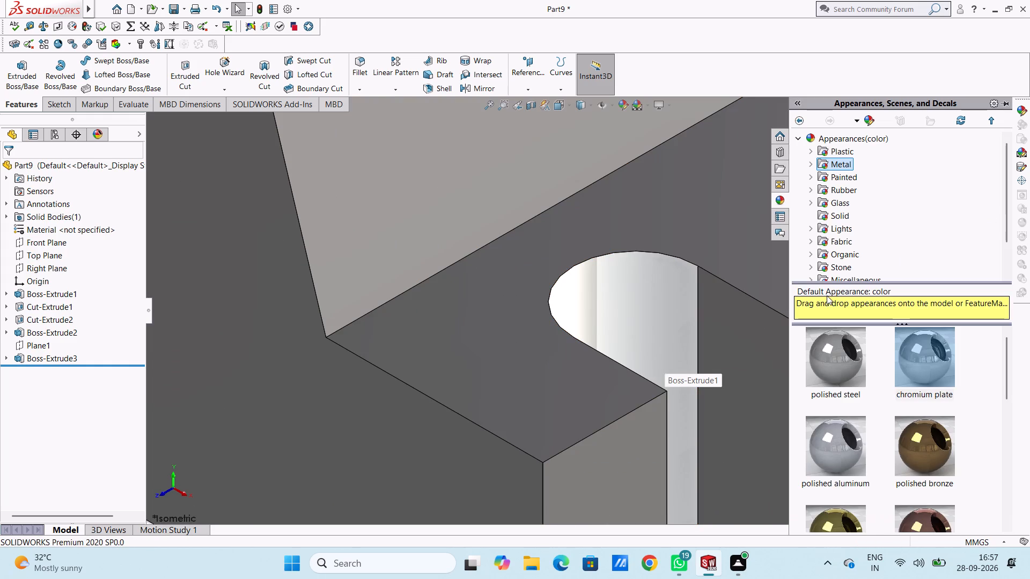
drag(930, 354, 758, 356)
click(758, 356)
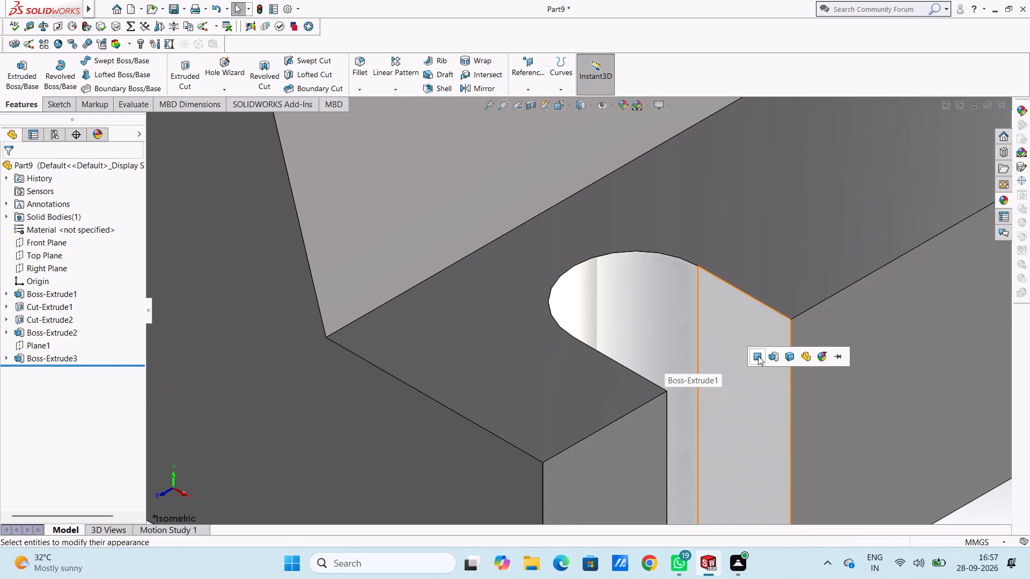
scroll(757, 357, up, 5)
middle_drag(708, 316, 669, 403)
scroll(546, 357, down, 5)
click(999, 202)
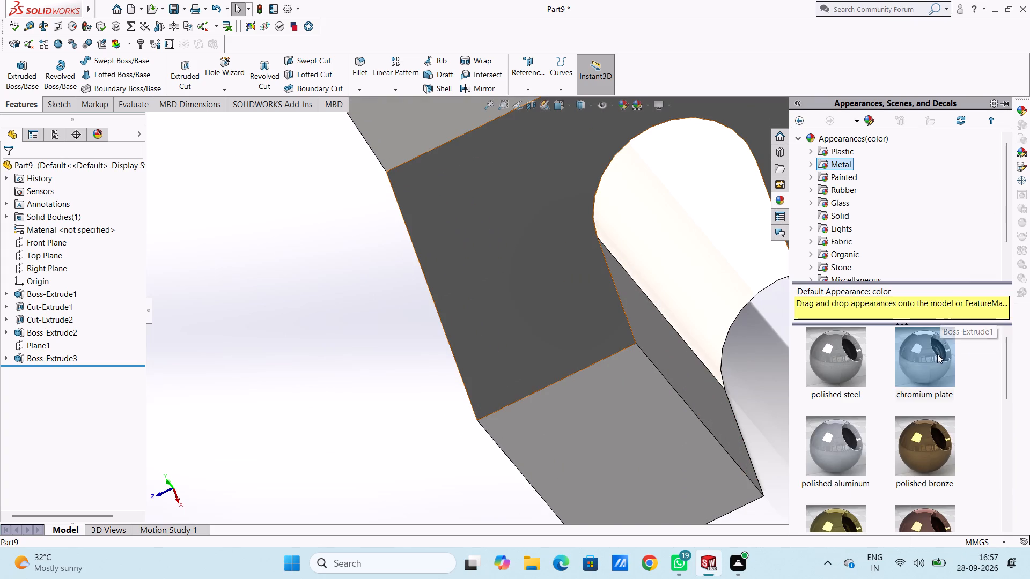
drag(937, 355, 680, 351)
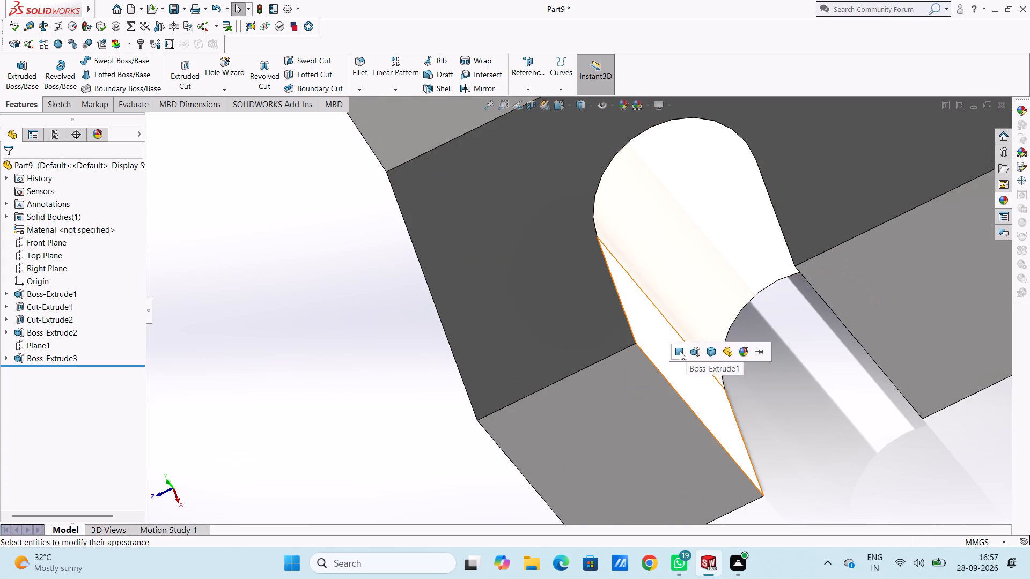
click(680, 351)
Apply chromium plate to the curved face of the rear slot at the plate's right end.
scroll(697, 336, up, 3)
middle_drag(719, 310, 775, 289)
scroll(775, 257, up, 4)
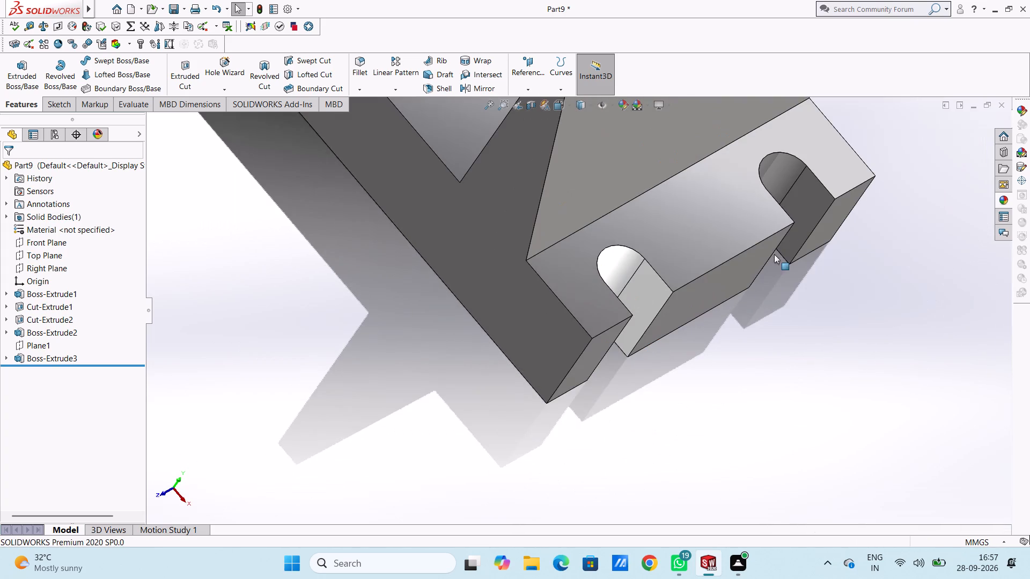
middle_drag(799, 192, 784, 174)
scroll(776, 226, down, 4)
scroll(634, 164, down, 5)
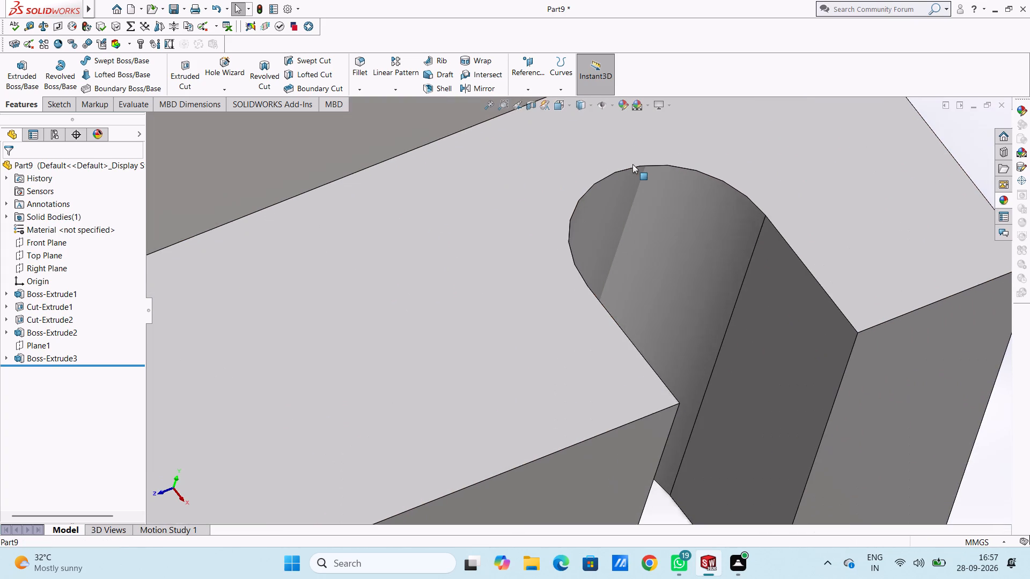
click(1000, 203)
drag(933, 363, 924, 357)
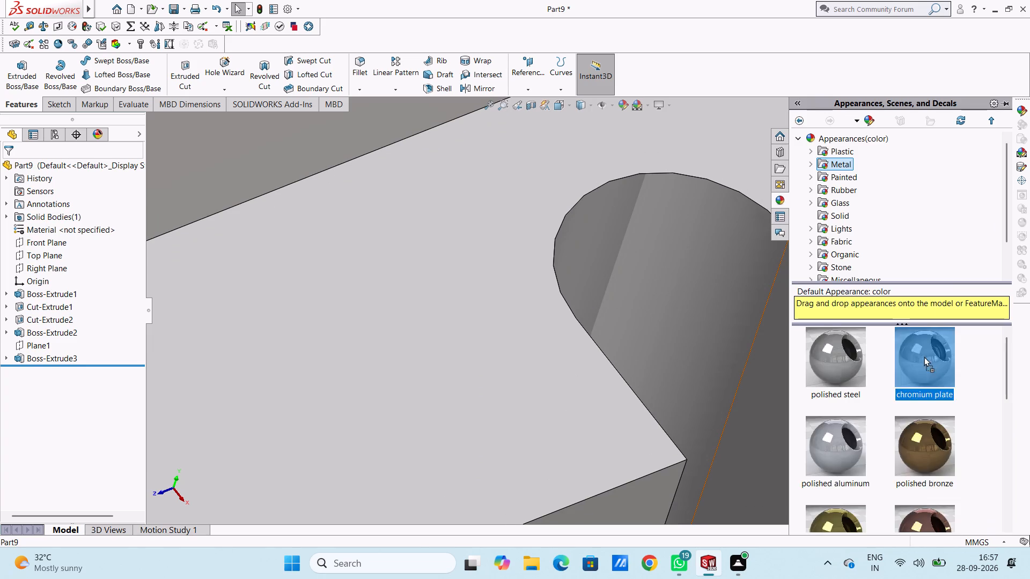
drag(924, 357, 699, 225)
click(699, 225)
Apply chromium plate to both flat side faces of the rear slot at the plate's right end.
scroll(735, 264, up, 4)
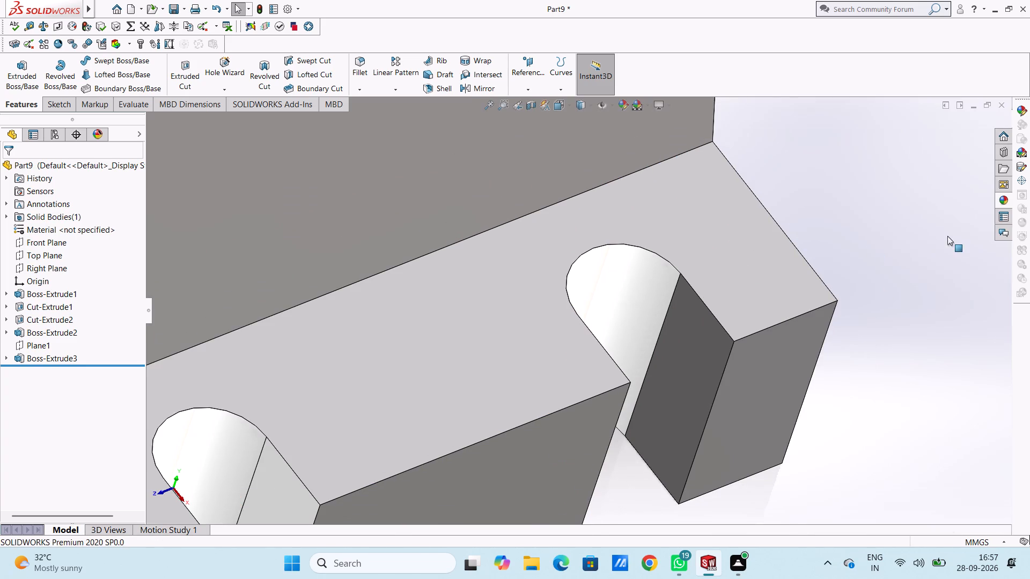
click(1004, 198)
drag(928, 354, 726, 360)
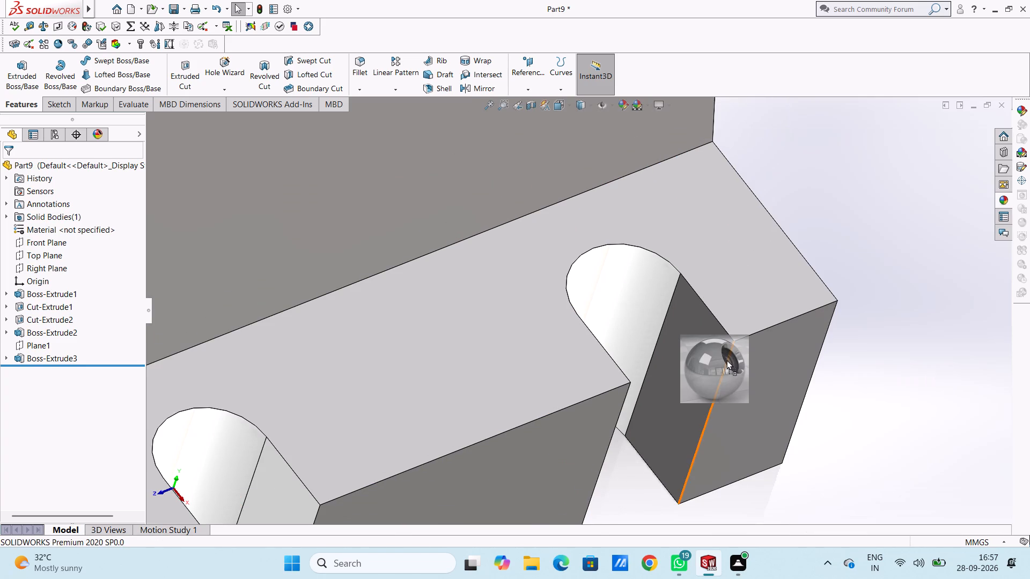
drag(726, 360, 716, 357)
click(715, 356)
middle_drag(709, 305, 656, 307)
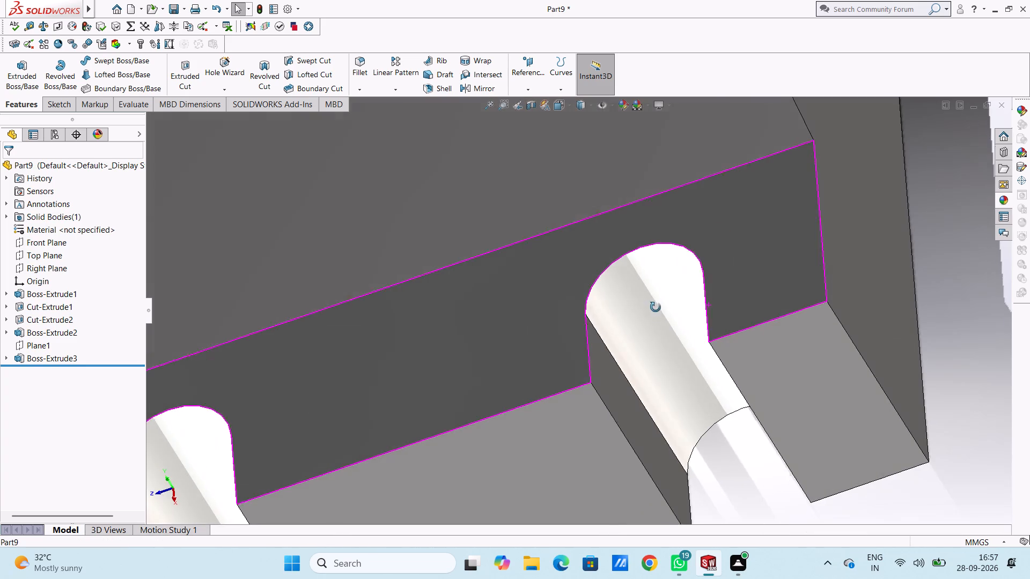
middle_drag(656, 307, 656, 314)
scroll(634, 390, down, 3)
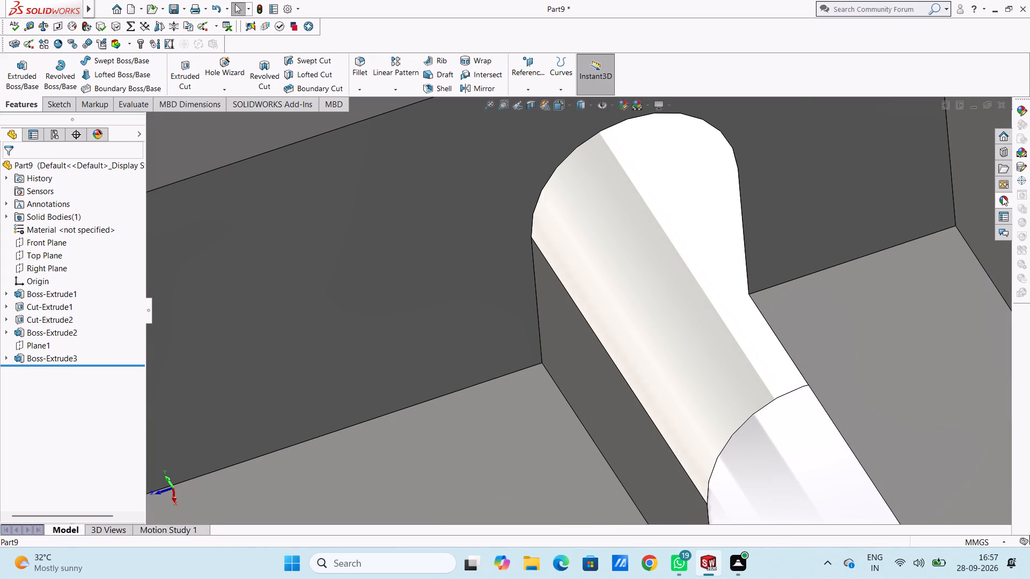
click(1002, 196)
drag(917, 348, 570, 350)
click(570, 350)
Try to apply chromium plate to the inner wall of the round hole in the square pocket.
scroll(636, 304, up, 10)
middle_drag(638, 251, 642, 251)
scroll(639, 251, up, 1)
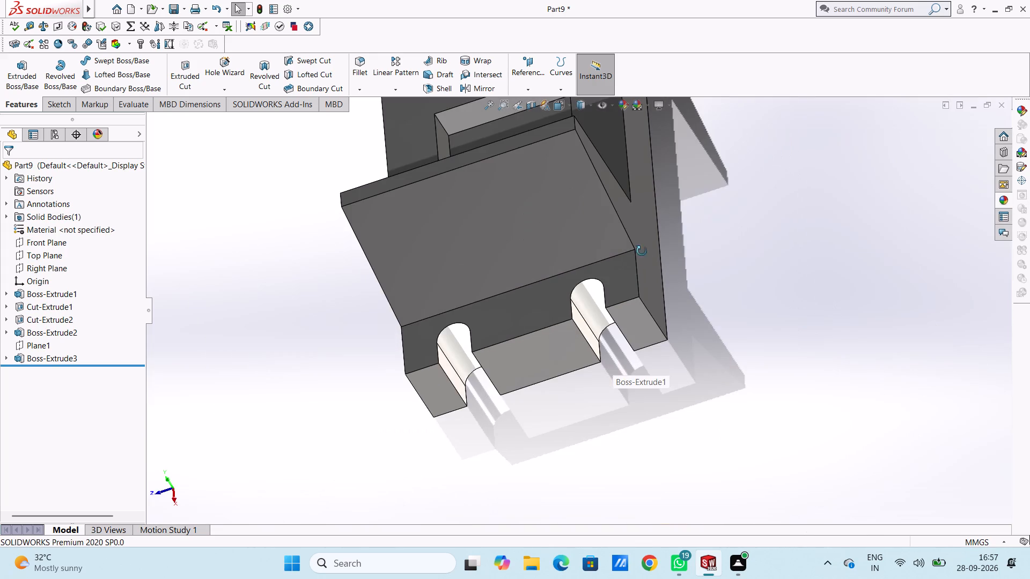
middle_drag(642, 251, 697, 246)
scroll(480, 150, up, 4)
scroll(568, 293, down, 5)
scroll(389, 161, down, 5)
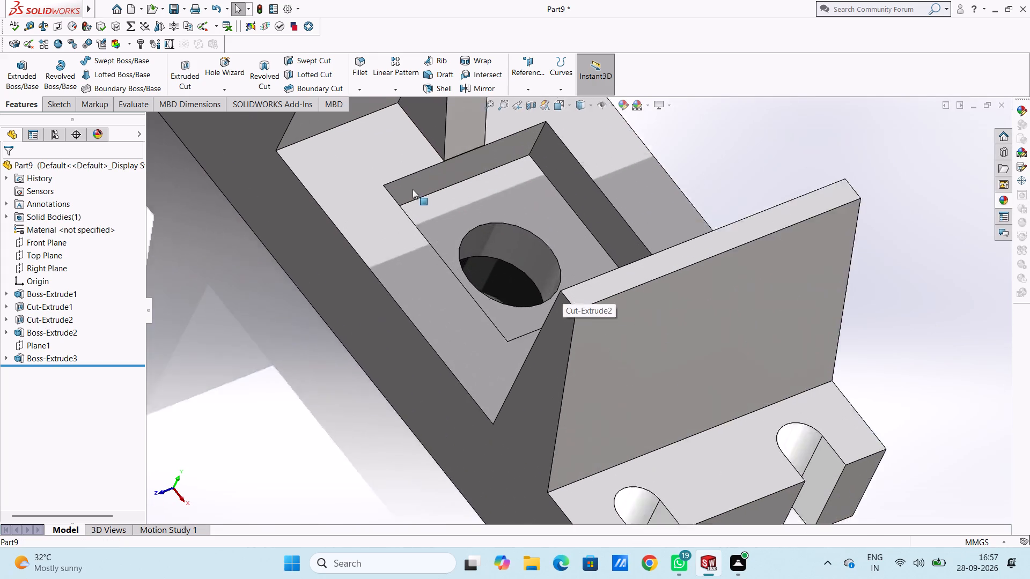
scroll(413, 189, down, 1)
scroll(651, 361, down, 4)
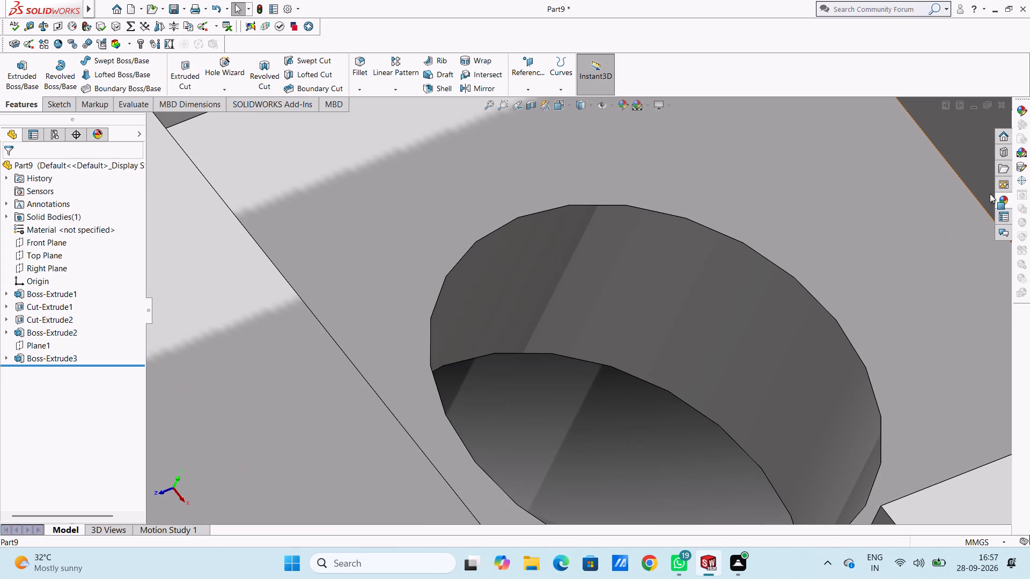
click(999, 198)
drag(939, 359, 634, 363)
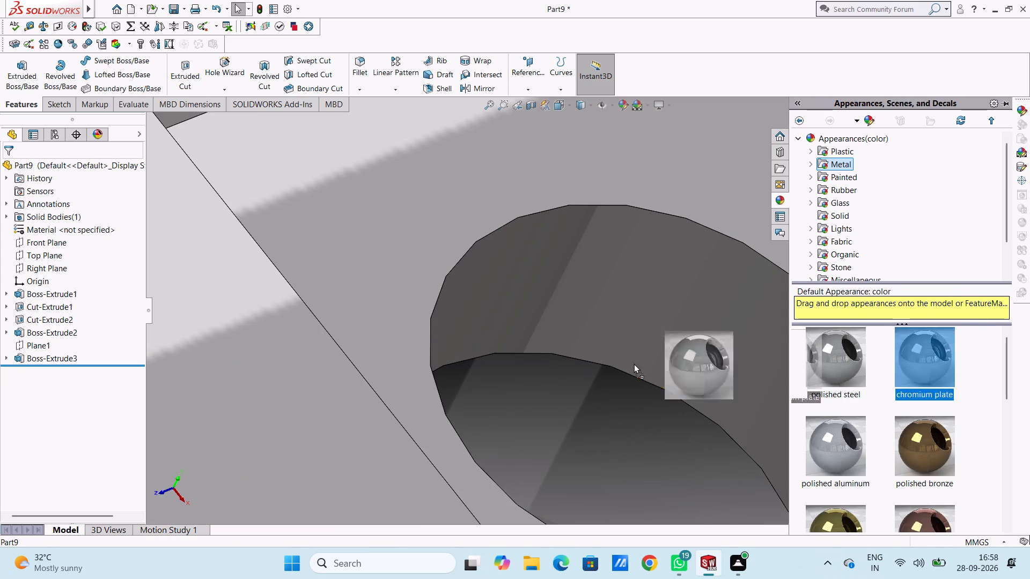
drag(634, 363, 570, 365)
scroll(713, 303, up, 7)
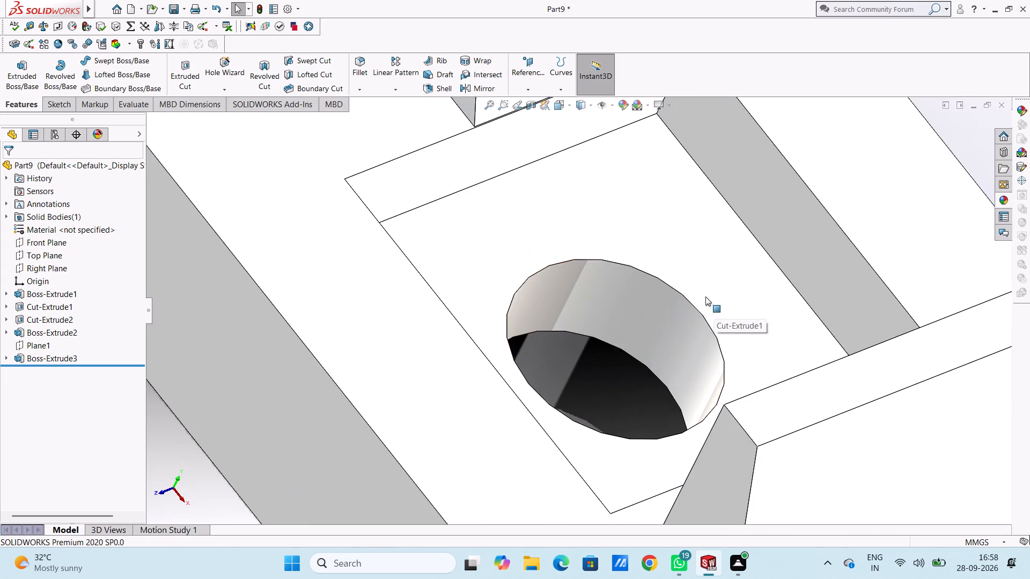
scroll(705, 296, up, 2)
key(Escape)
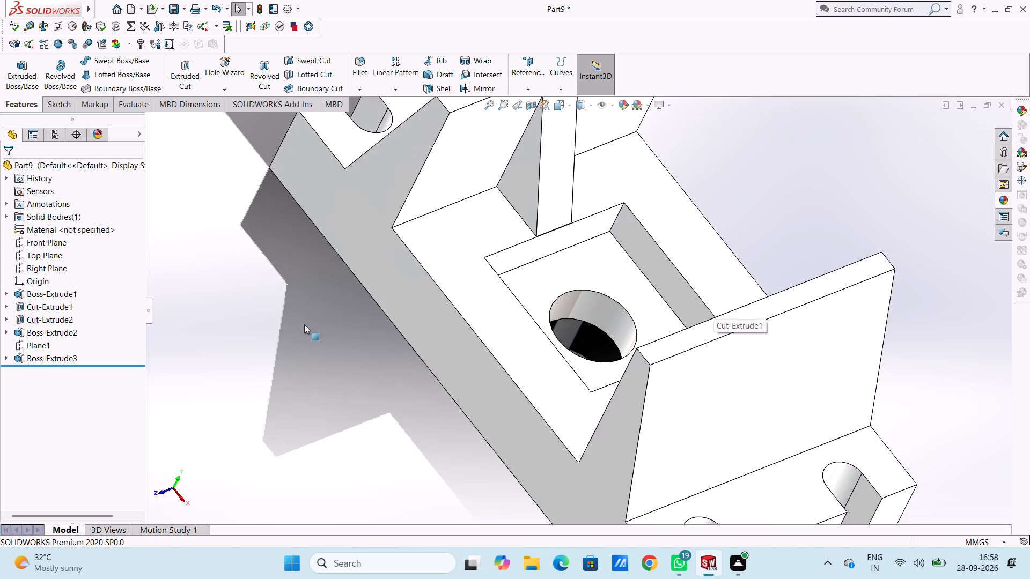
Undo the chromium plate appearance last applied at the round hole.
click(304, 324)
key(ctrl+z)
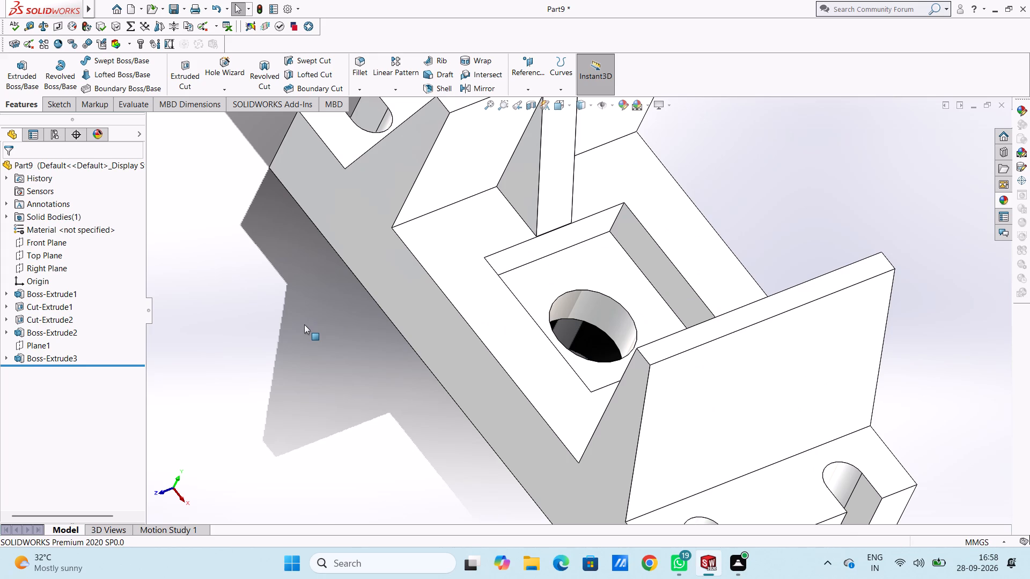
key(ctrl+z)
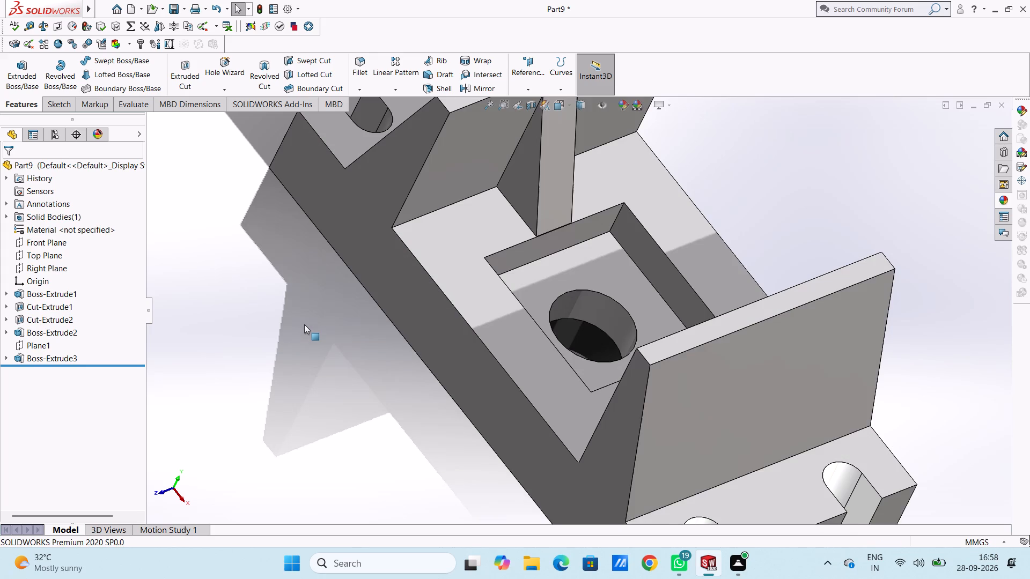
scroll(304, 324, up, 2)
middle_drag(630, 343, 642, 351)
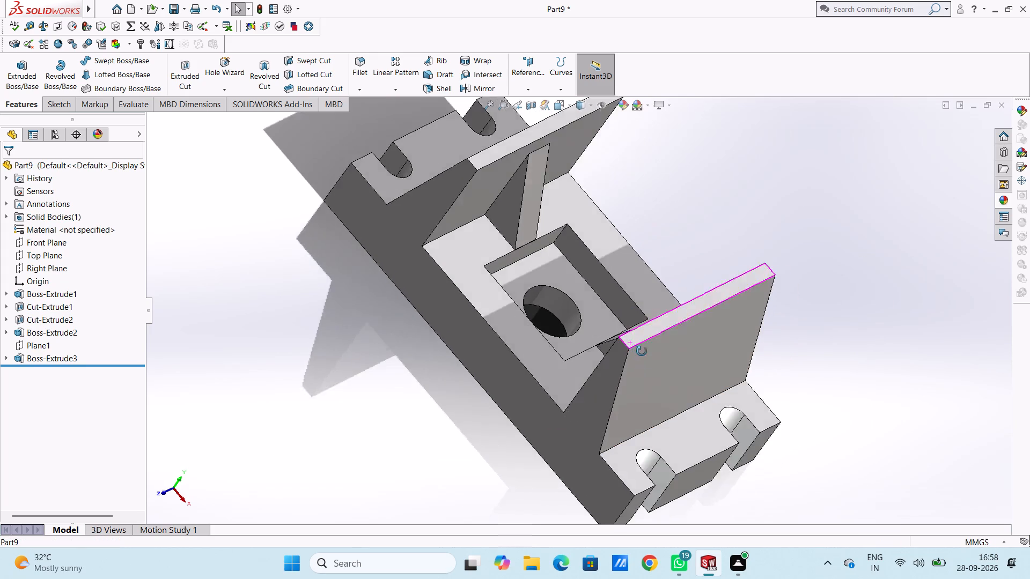
Apply chromium plate to the inner wall of the round hole in the square pocket.
middle_drag(642, 351, 648, 365)
scroll(563, 307, down, 3)
middle_drag(524, 270, 506, 249)
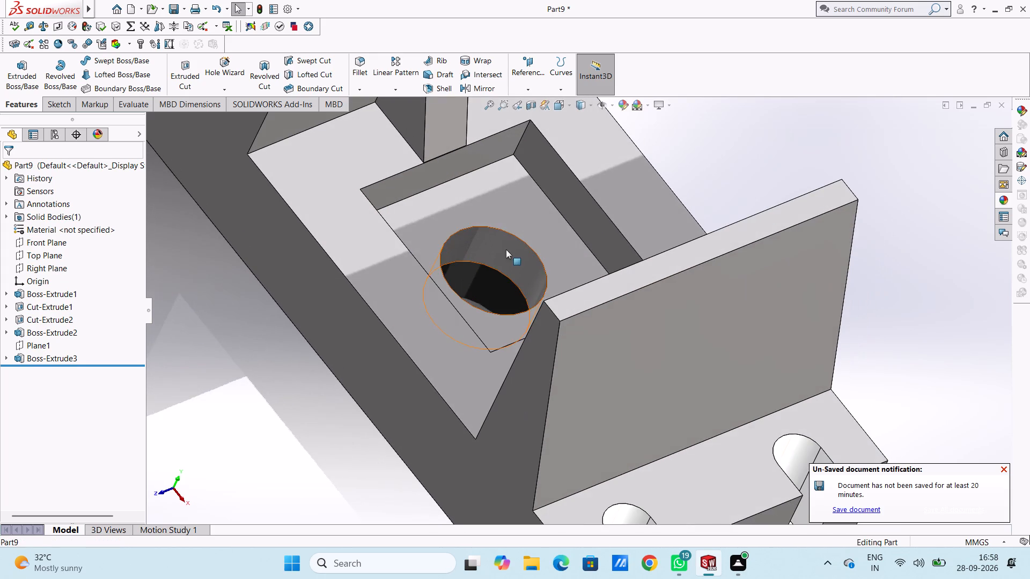
scroll(461, 225, down, 8)
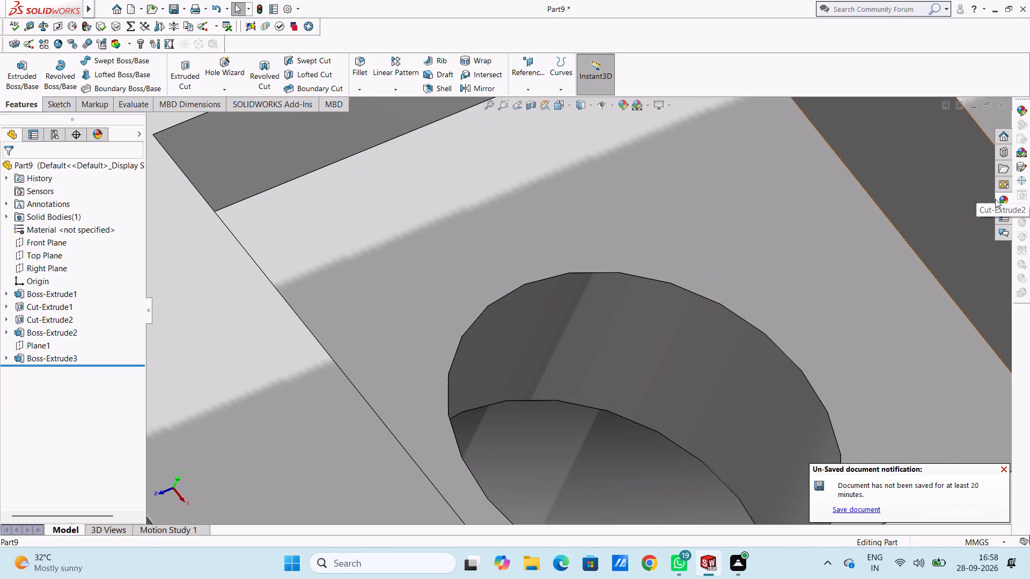
click(999, 201)
drag(944, 353, 646, 365)
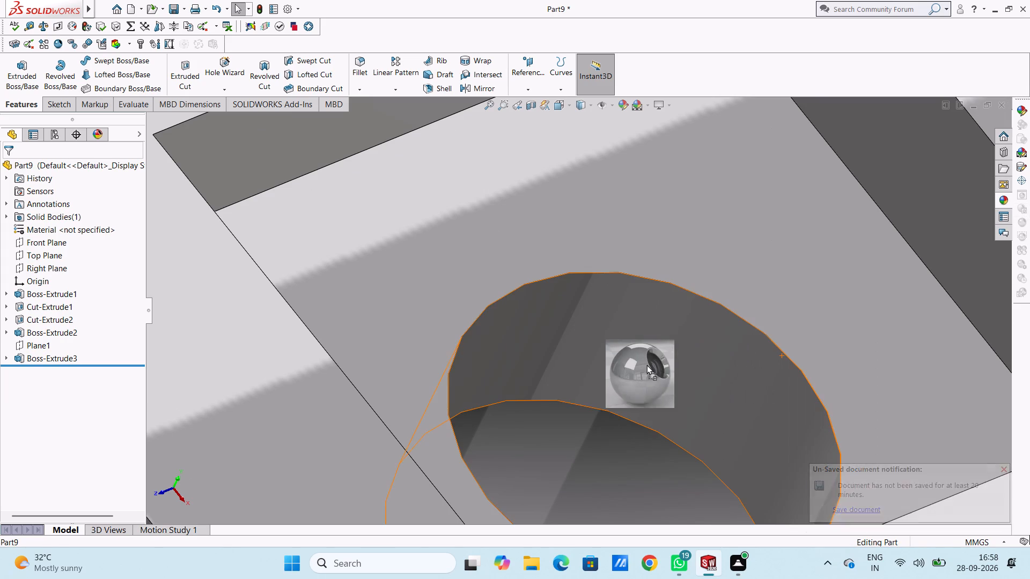
drag(646, 365, 628, 365)
click(628, 365)
Apply chromium plate to the floor face of the square pocket around the round hole.
scroll(628, 353, up, 4)
scroll(673, 267, down, 3)
click(1000, 198)
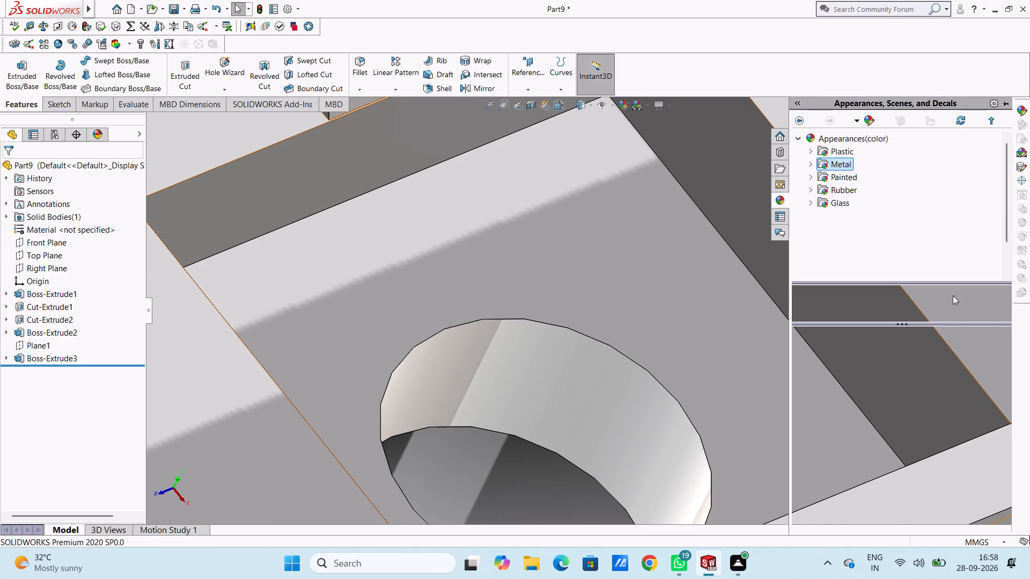
drag(935, 362, 587, 273)
click(587, 273)
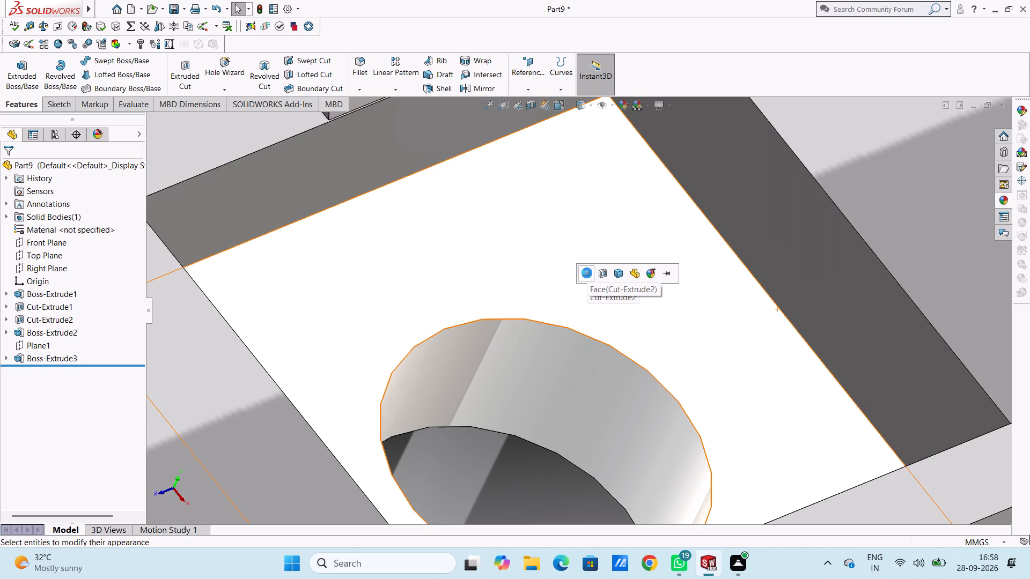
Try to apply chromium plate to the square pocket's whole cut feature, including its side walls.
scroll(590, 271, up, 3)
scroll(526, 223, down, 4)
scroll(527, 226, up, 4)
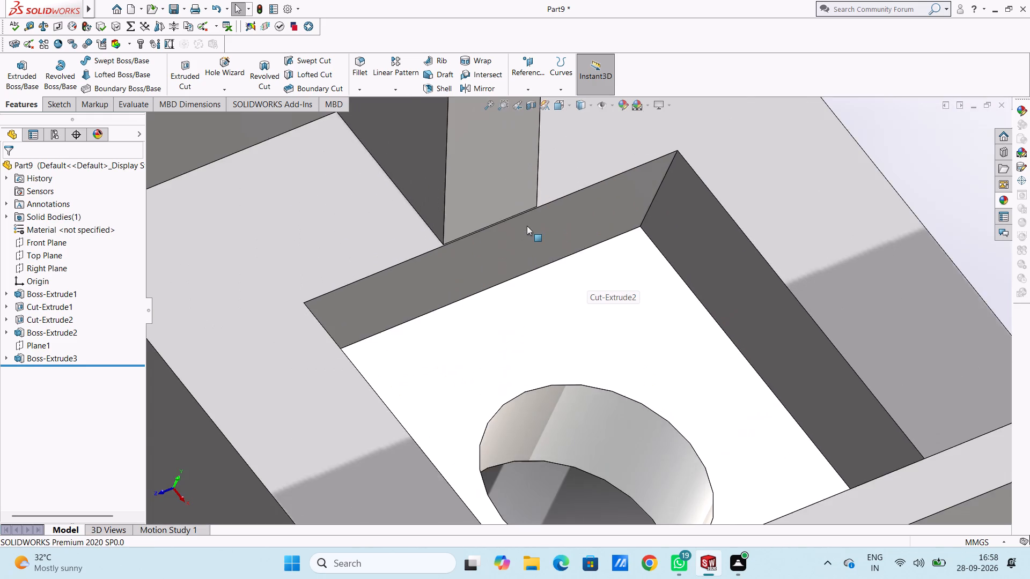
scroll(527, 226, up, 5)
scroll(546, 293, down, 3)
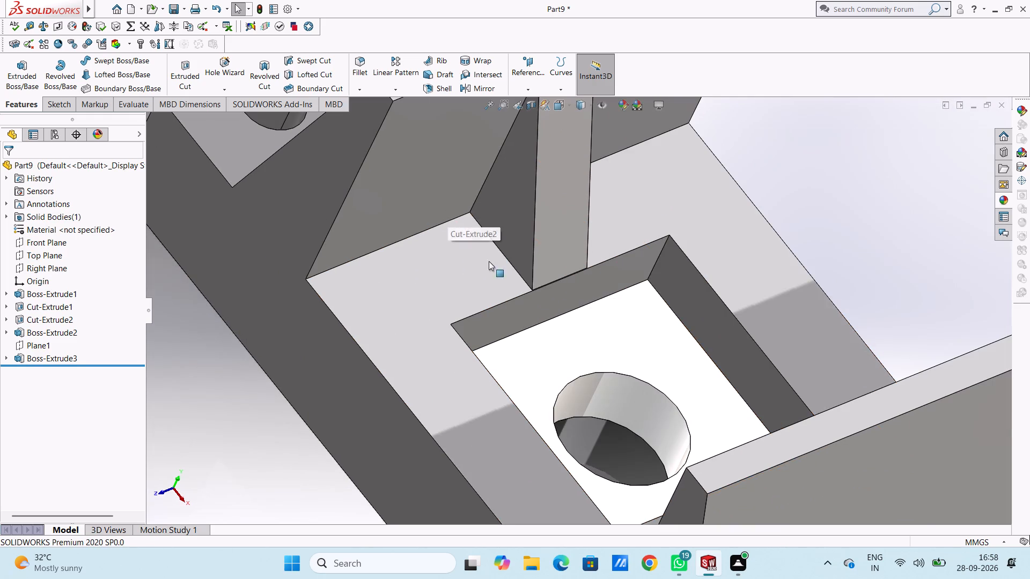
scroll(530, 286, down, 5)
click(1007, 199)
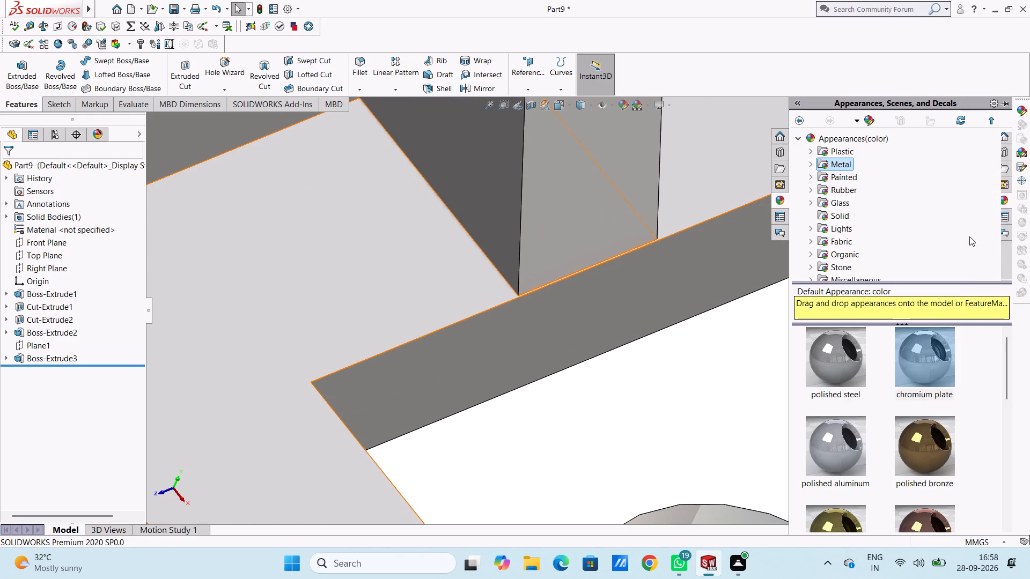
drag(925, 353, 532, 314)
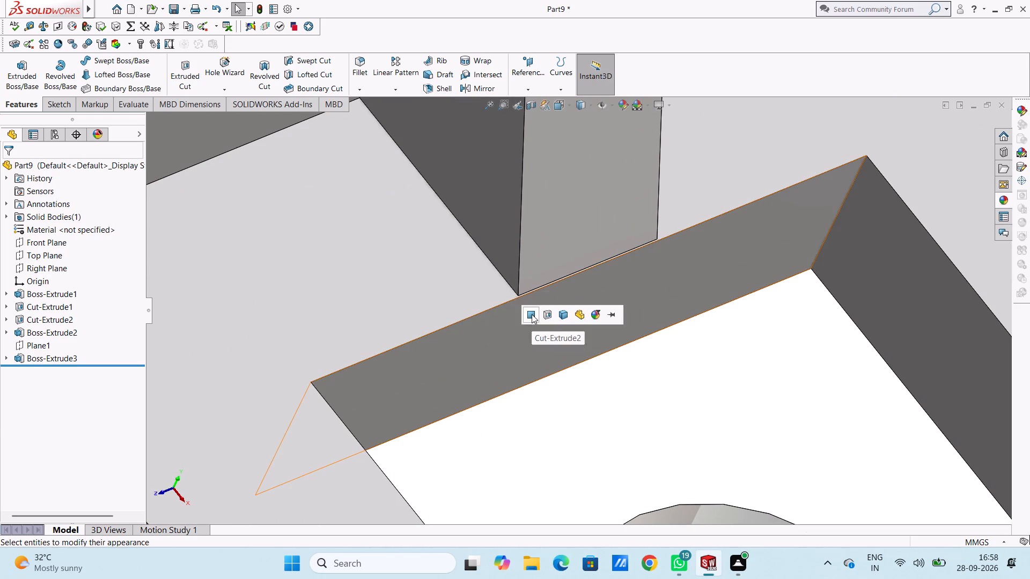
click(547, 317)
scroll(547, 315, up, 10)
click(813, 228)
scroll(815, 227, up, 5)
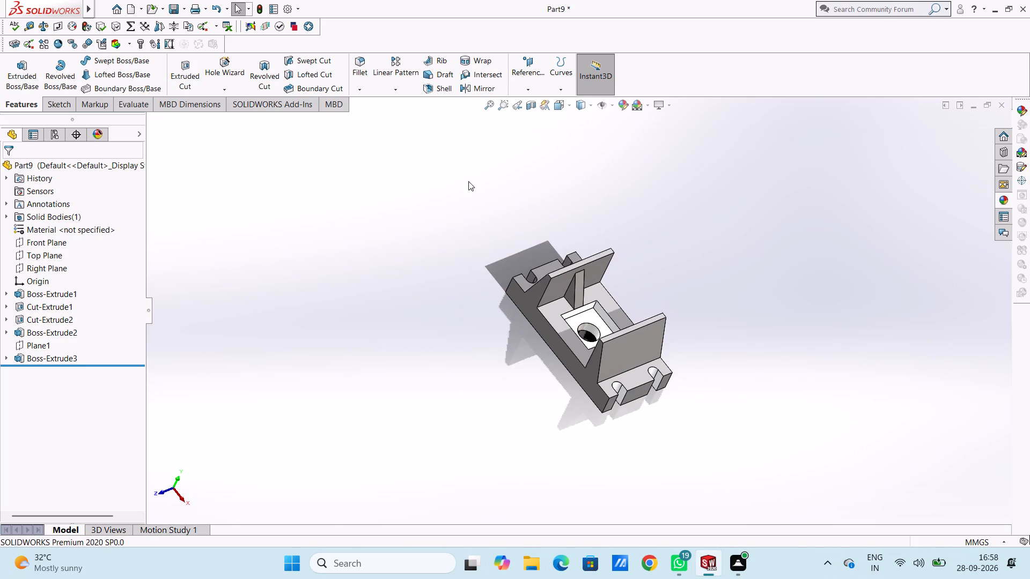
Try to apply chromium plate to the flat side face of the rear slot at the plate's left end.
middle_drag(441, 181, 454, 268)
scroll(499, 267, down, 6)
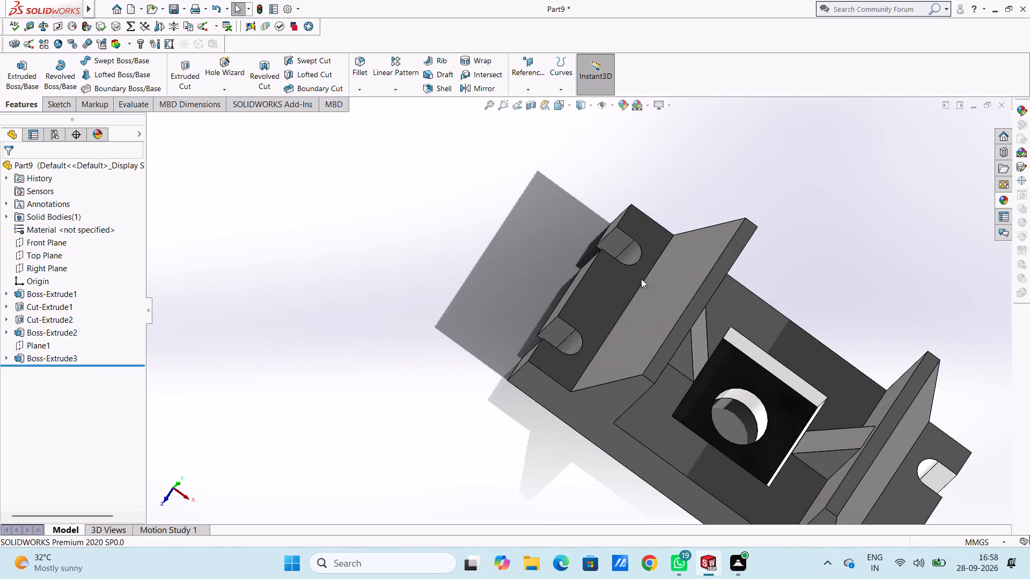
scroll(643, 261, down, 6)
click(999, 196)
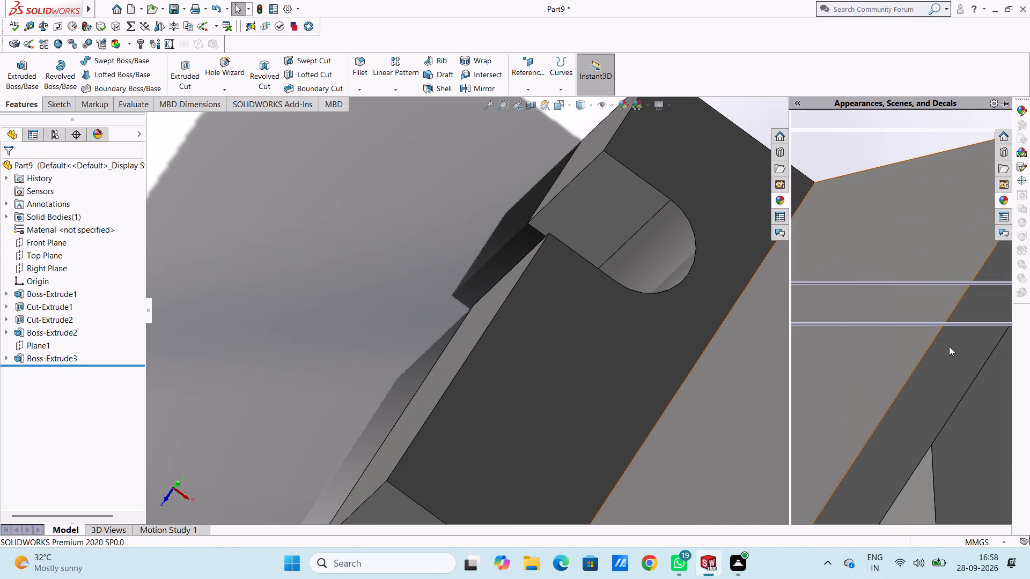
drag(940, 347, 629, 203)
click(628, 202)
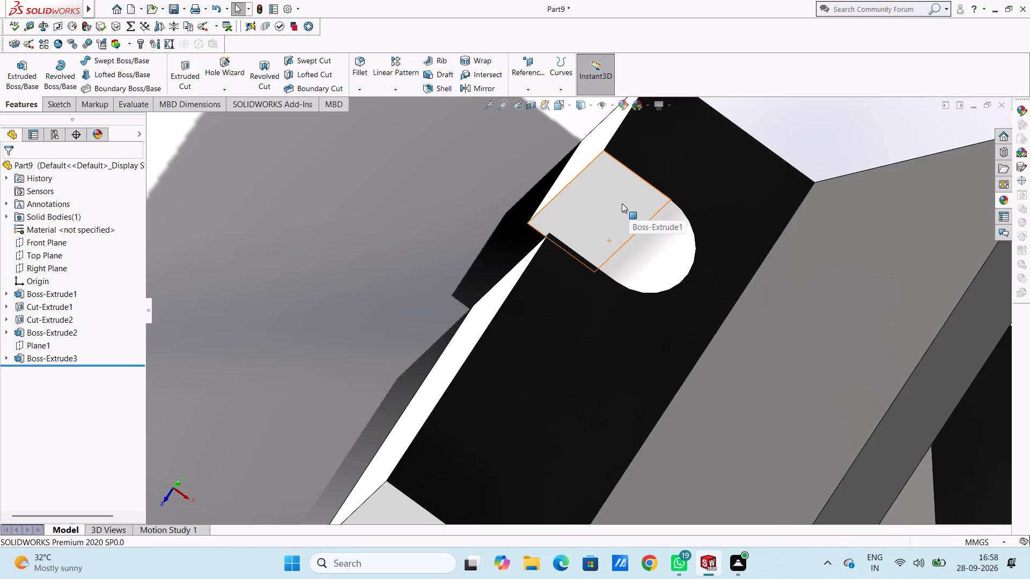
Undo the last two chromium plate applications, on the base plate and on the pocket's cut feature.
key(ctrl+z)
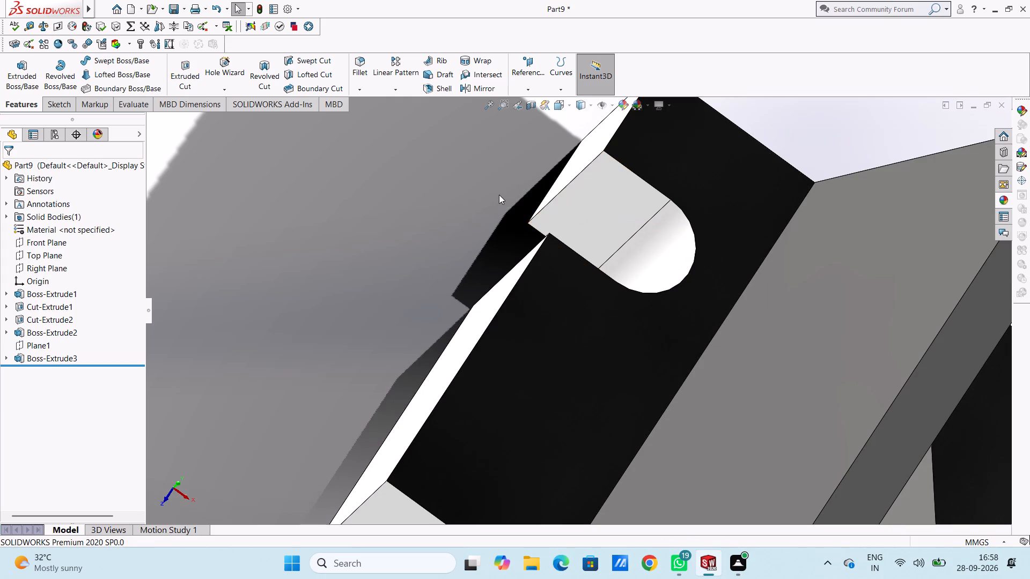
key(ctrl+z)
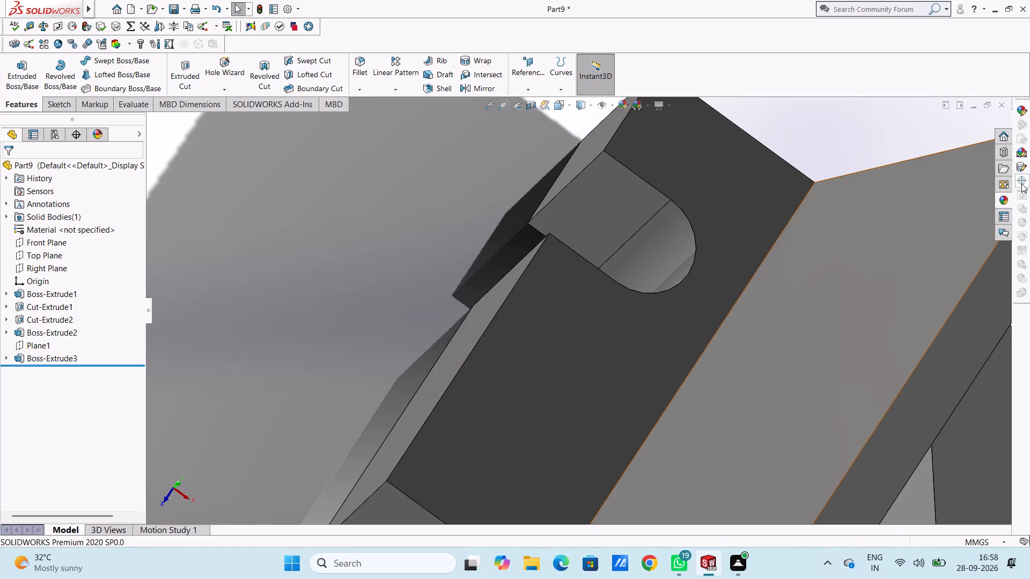
Apply chromium plate to the rear flat side face and the curved face of the rear slot at the plate's left end.
click(1003, 200)
scroll(629, 208, down, 5)
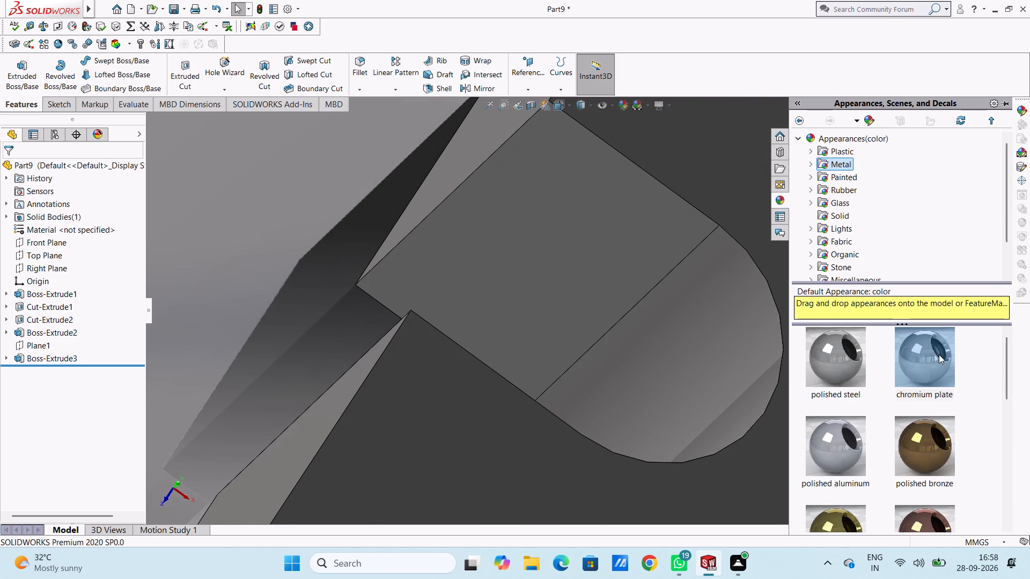
drag(939, 354, 604, 221)
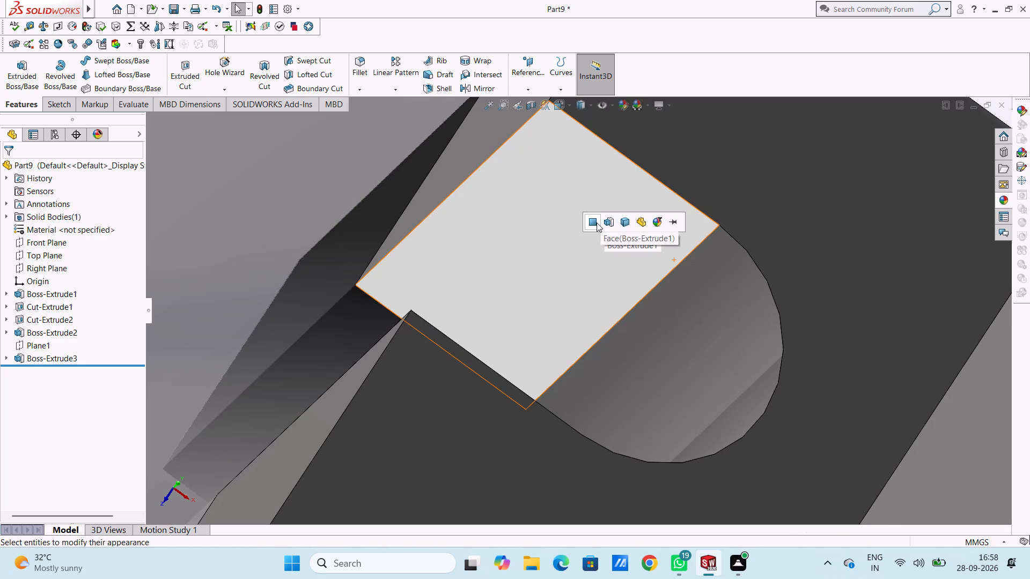
click(590, 222)
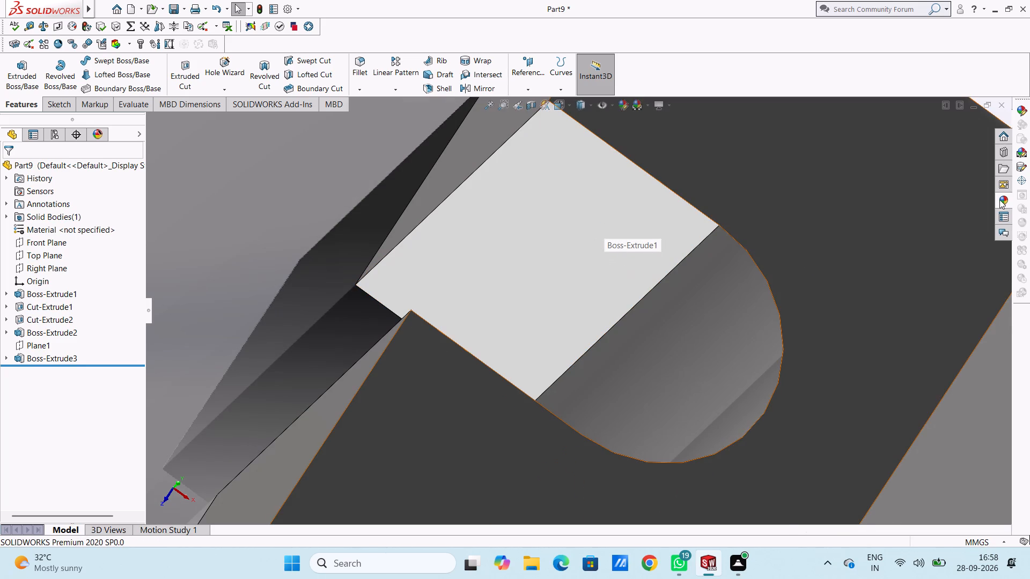
click(999, 199)
drag(936, 355, 713, 342)
click(713, 341)
Apply chromium plate to the remaining flat side face of the rear slot at the plate's left end.
scroll(710, 319, up, 4)
middle_drag(672, 245, 644, 351)
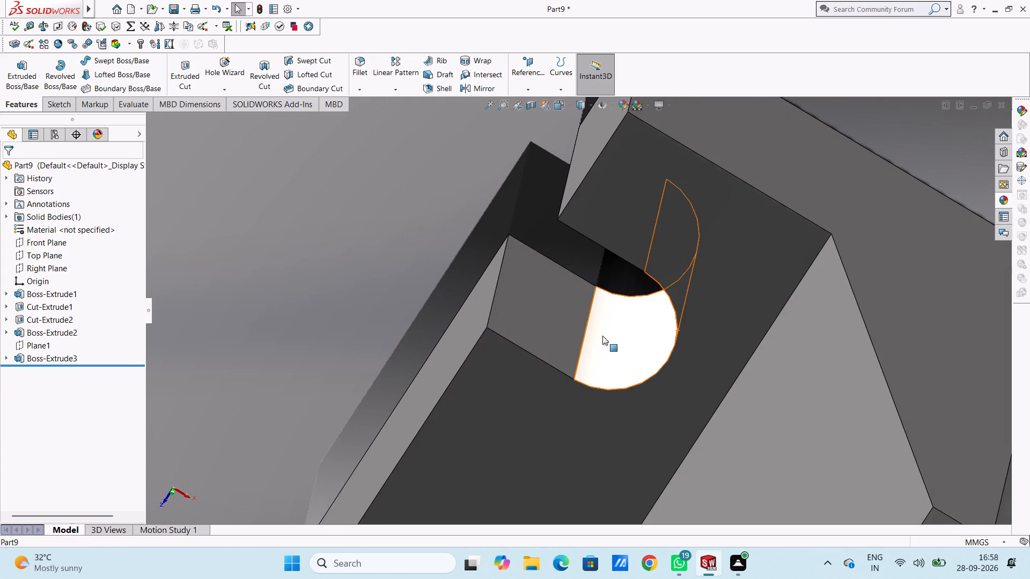
click(1005, 198)
scroll(548, 322, down, 3)
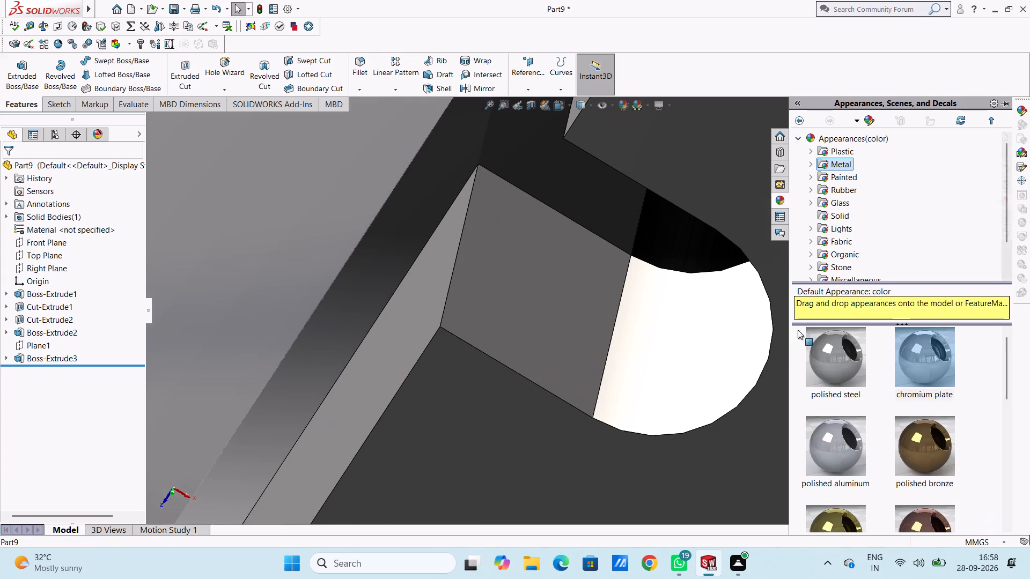
drag(926, 348, 572, 310)
click(572, 309)
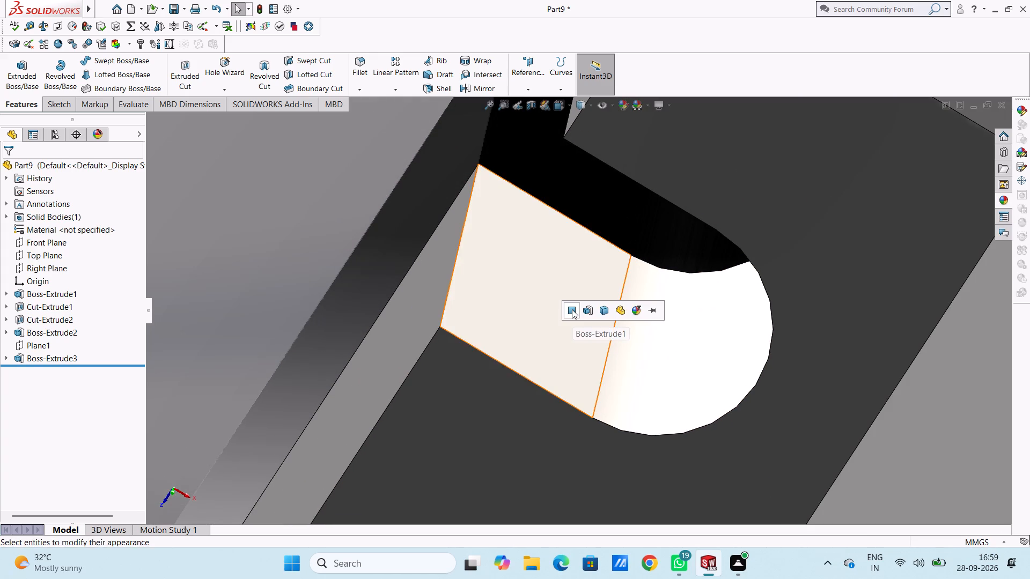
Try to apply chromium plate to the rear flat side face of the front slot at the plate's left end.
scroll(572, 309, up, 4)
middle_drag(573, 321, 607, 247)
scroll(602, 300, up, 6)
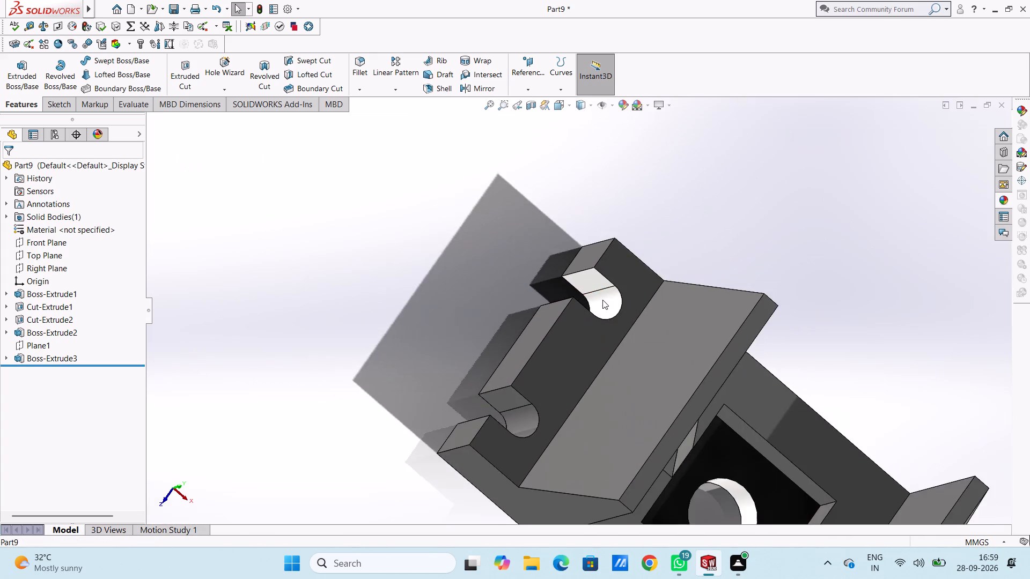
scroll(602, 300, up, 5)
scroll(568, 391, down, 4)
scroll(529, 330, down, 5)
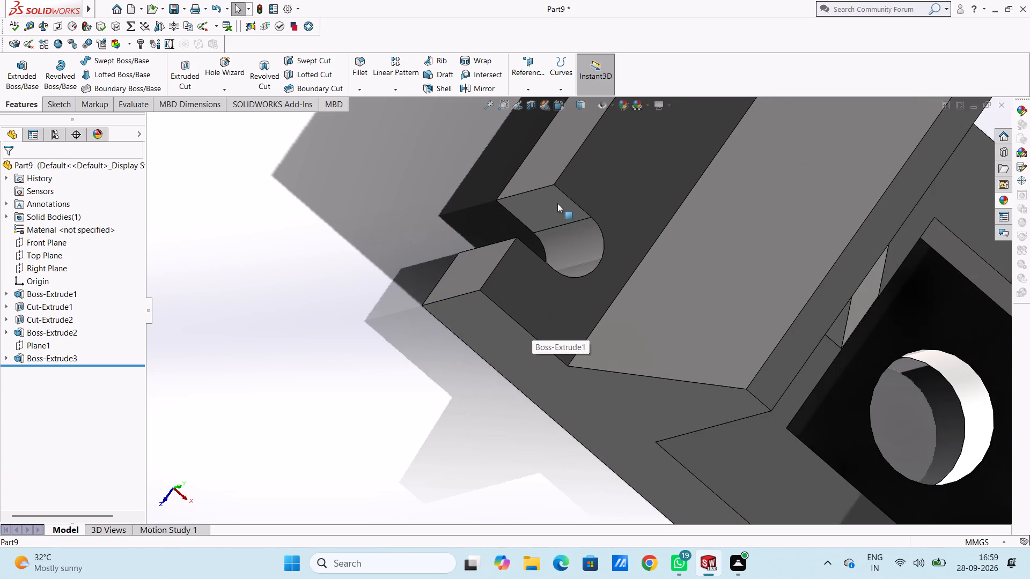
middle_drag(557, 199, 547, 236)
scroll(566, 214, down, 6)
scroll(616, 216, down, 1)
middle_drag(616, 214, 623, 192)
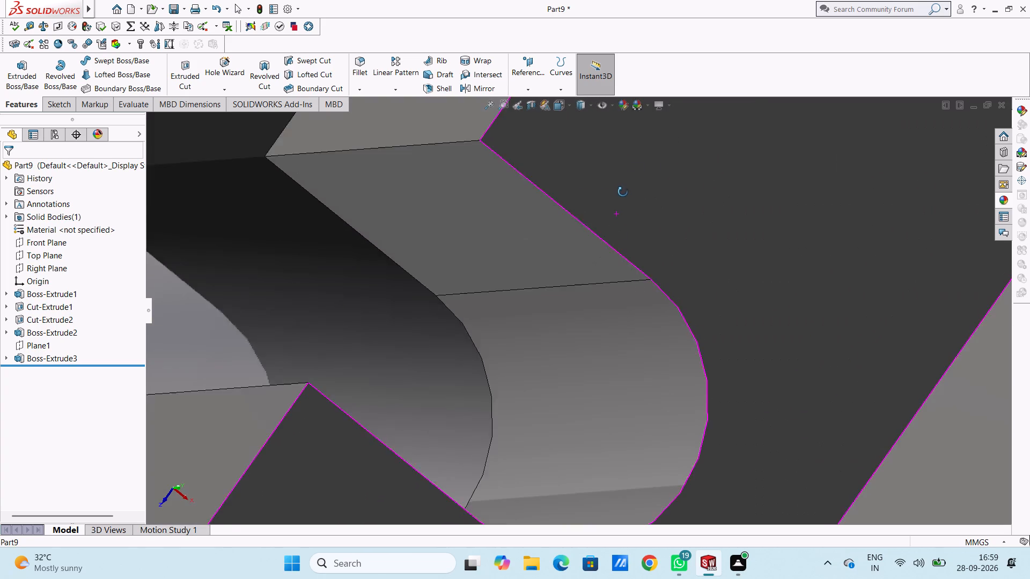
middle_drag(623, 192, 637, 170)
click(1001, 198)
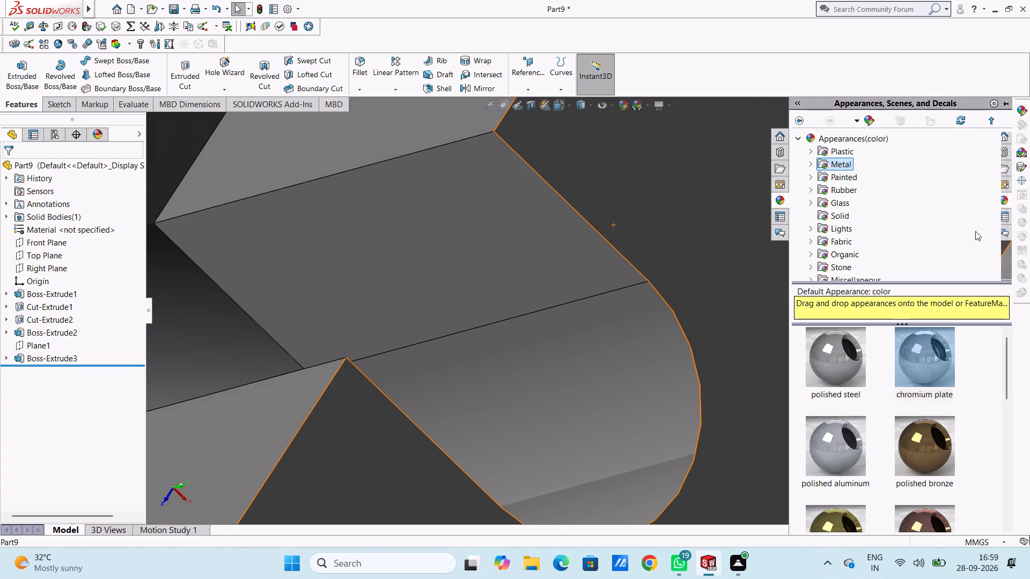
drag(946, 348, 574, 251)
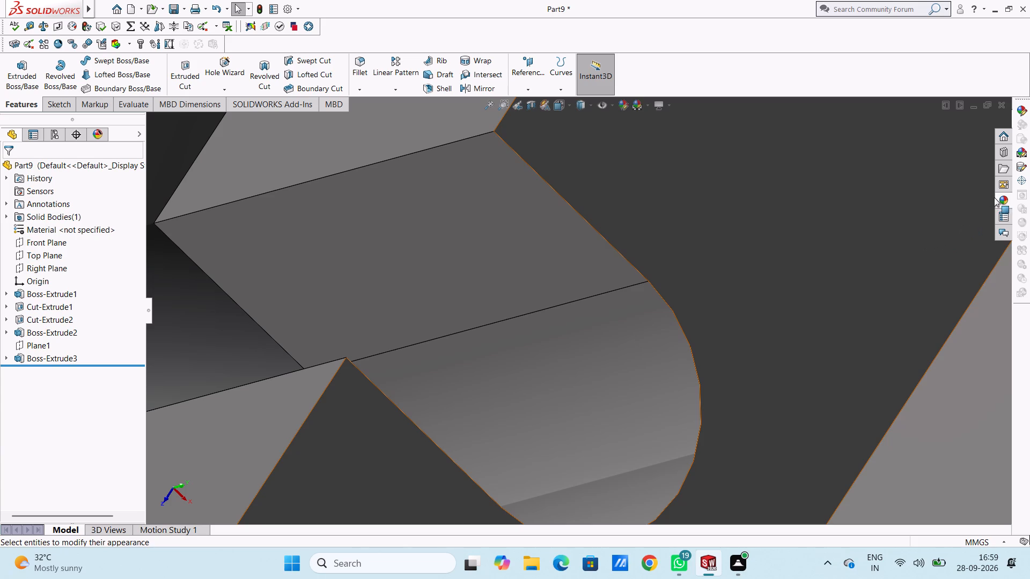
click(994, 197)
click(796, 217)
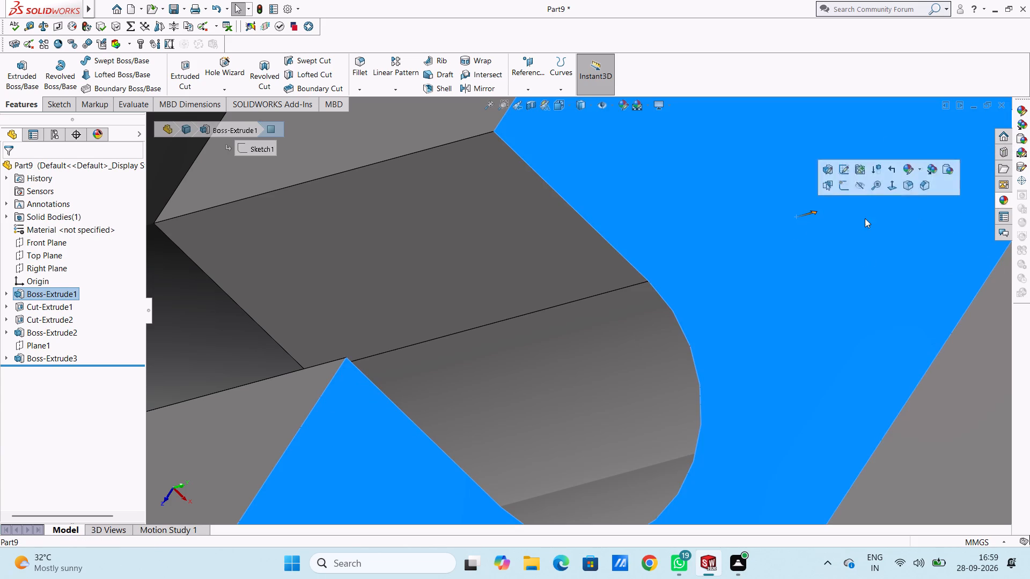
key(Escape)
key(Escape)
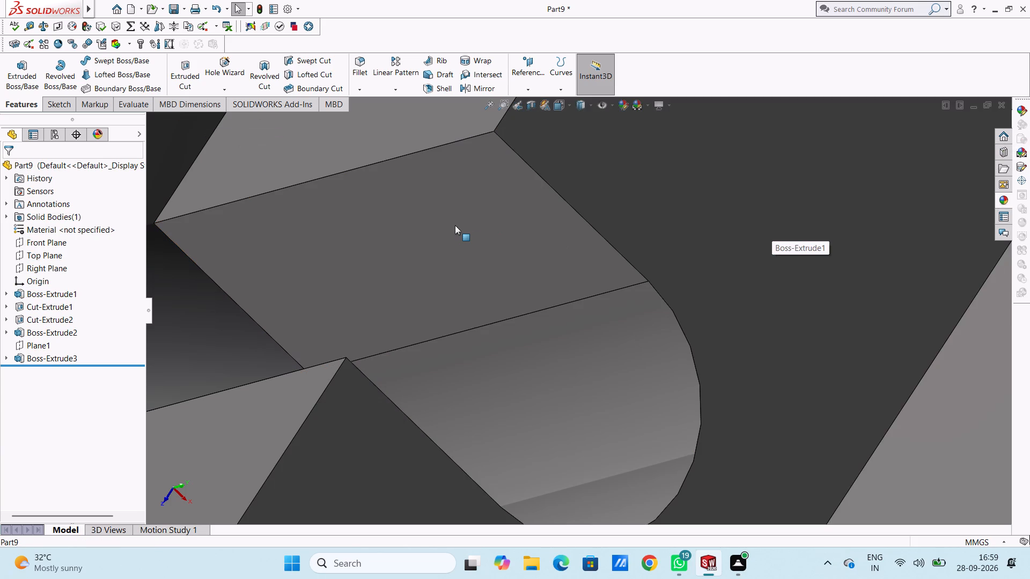
Apply chromium plate to the rear flat side face and the curved face of the front slot at the plate's left end.
click(1001, 200)
scroll(510, 241, down, 4)
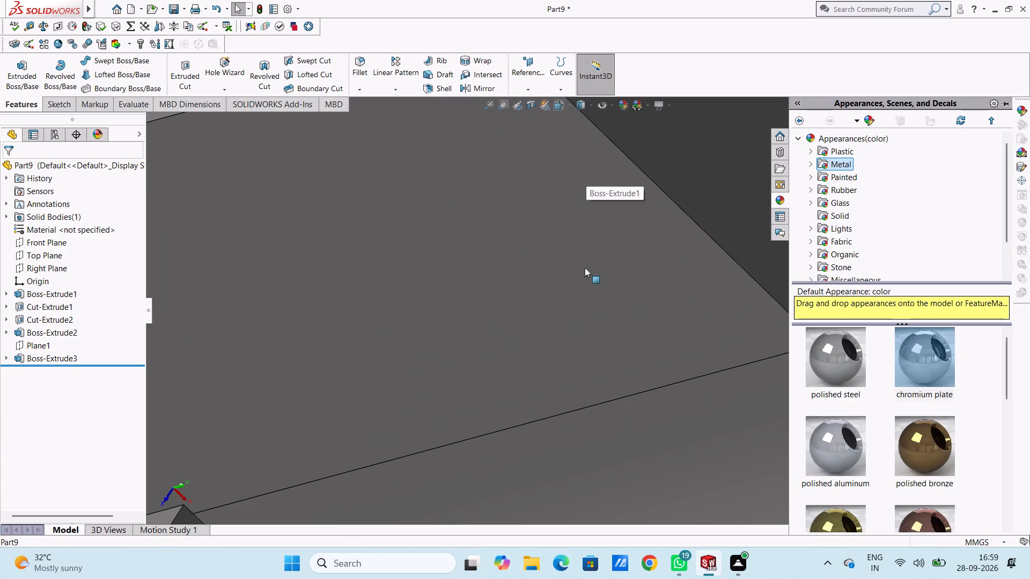
drag(919, 365, 448, 270)
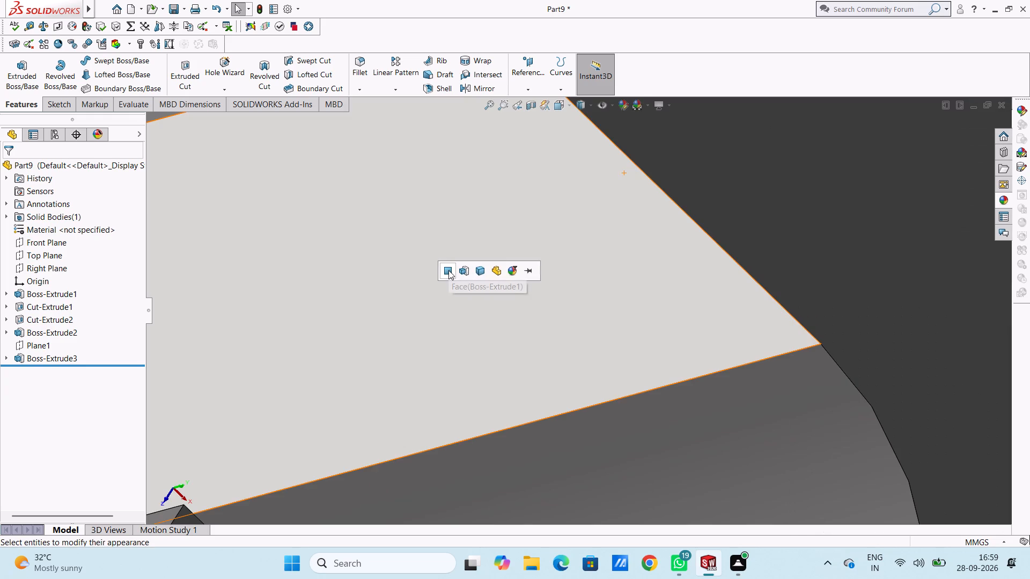
click(448, 270)
scroll(448, 270, up, 11)
scroll(585, 376, down, 5)
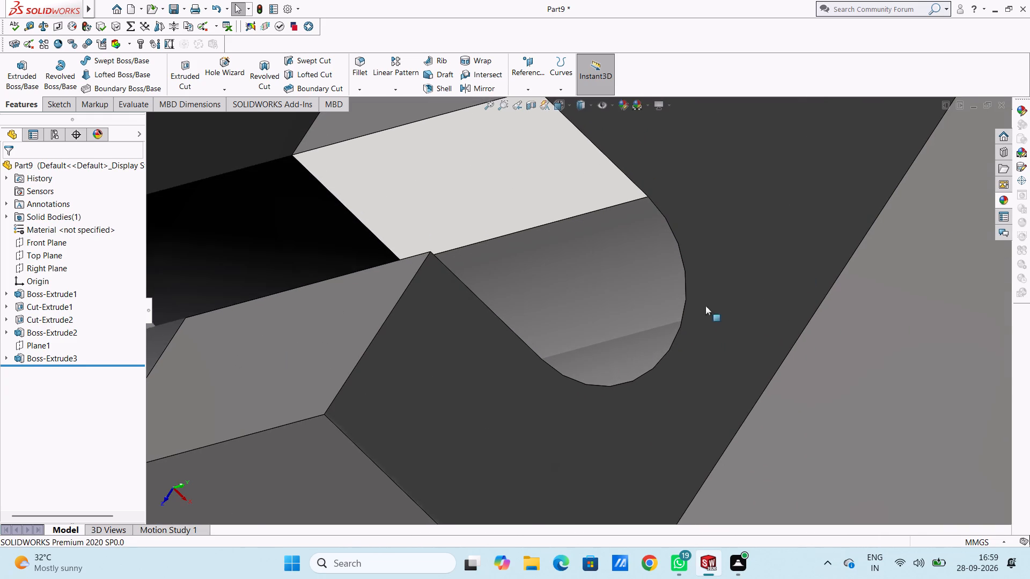
click(995, 198)
drag(918, 367, 855, 357)
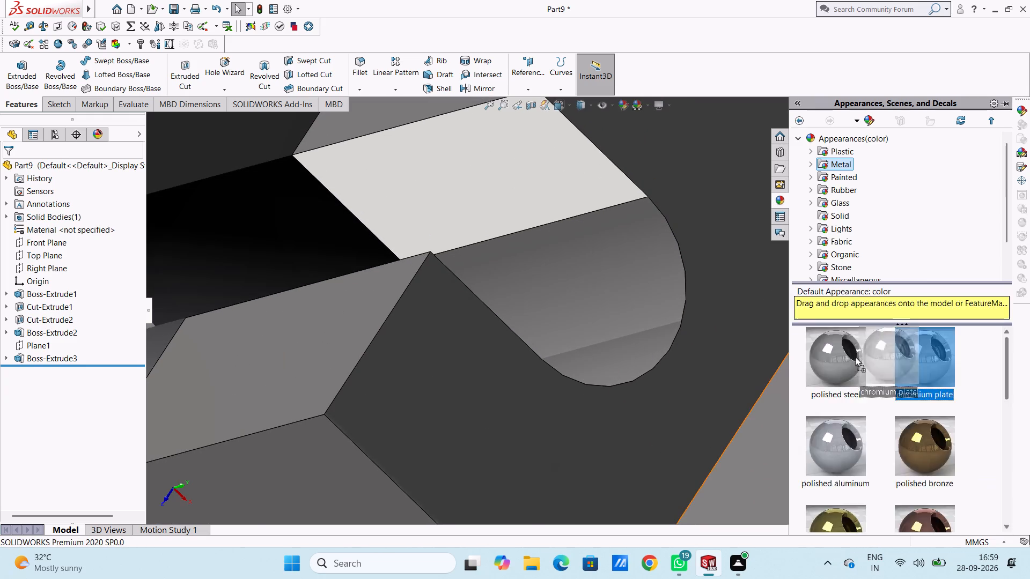
drag(855, 357, 588, 301)
click(588, 301)
Apply chromium plate to the remaining flat side face of the front slot at the plate's left end.
scroll(610, 288, up, 5)
middle_drag(612, 285, 571, 336)
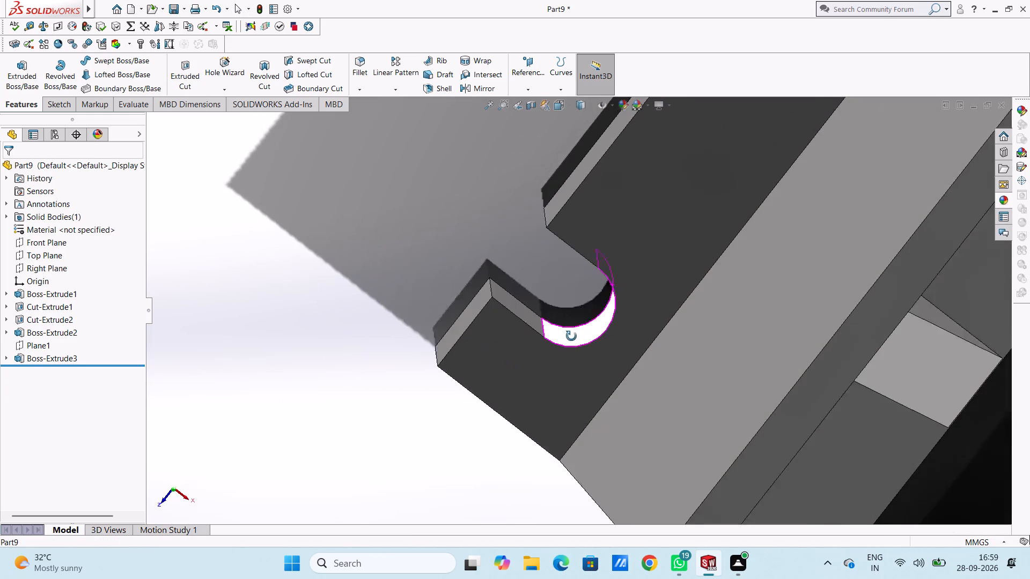
middle_drag(571, 336, 568, 352)
scroll(499, 295, down, 5)
click(1002, 199)
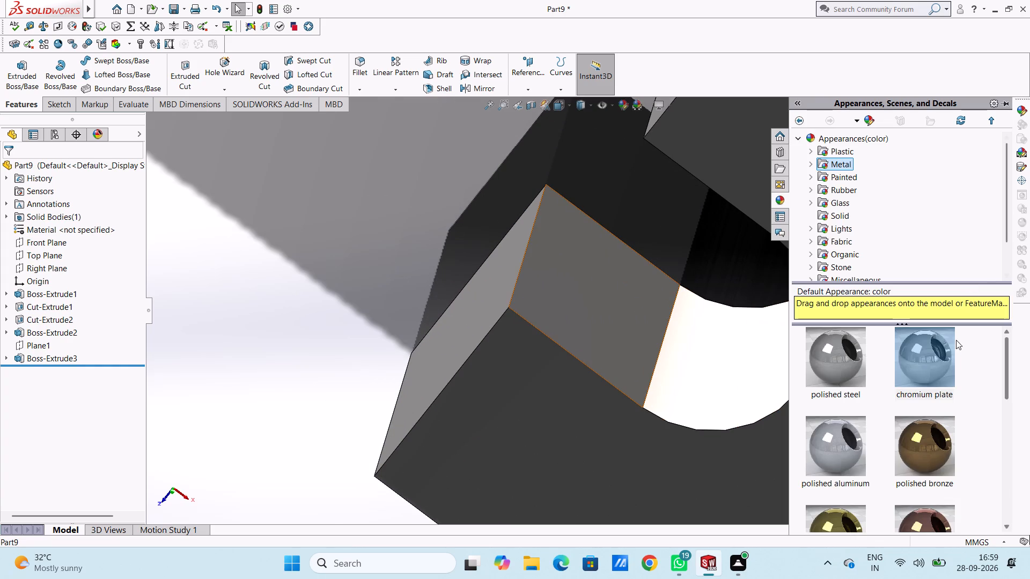
drag(938, 366, 604, 327)
click(604, 327)
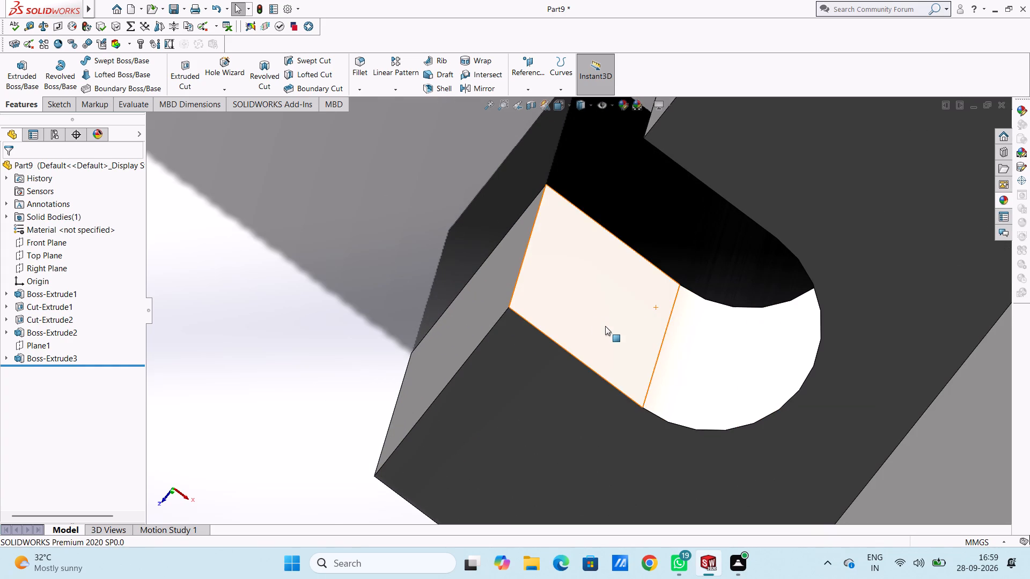
Show the part in isometric view and save it in Documents as a SOLIDWORKS part named "v block sliding guide base".
scroll(605, 325, up, 9)
key(Escape)
key(Escape)
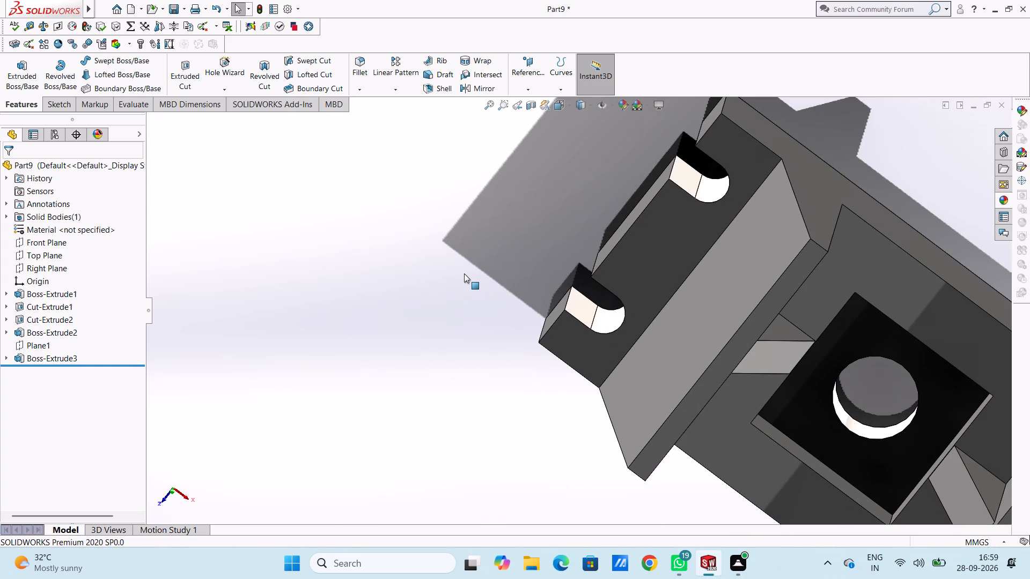
key(ctrl+7)
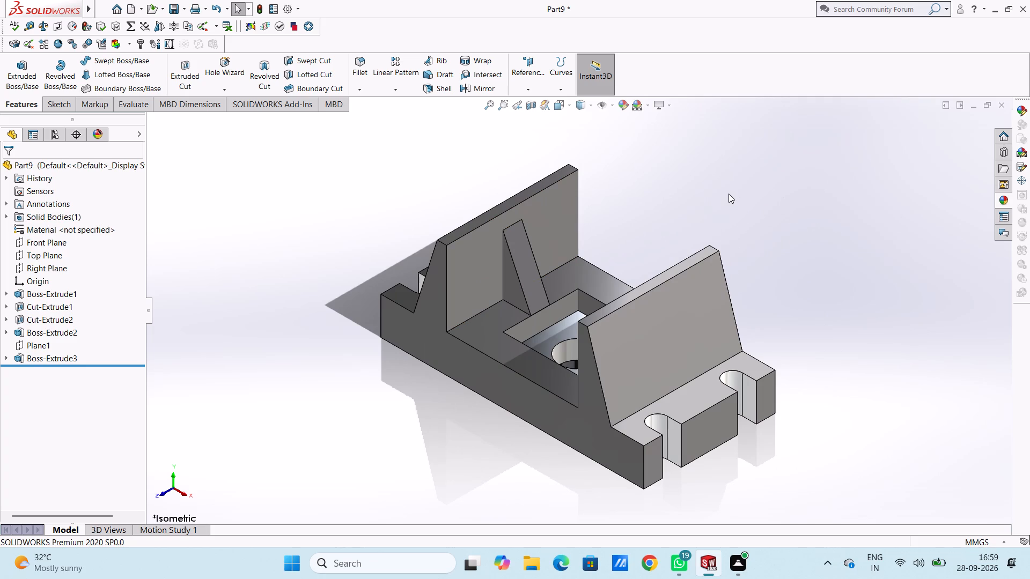
key(ctrl+s)
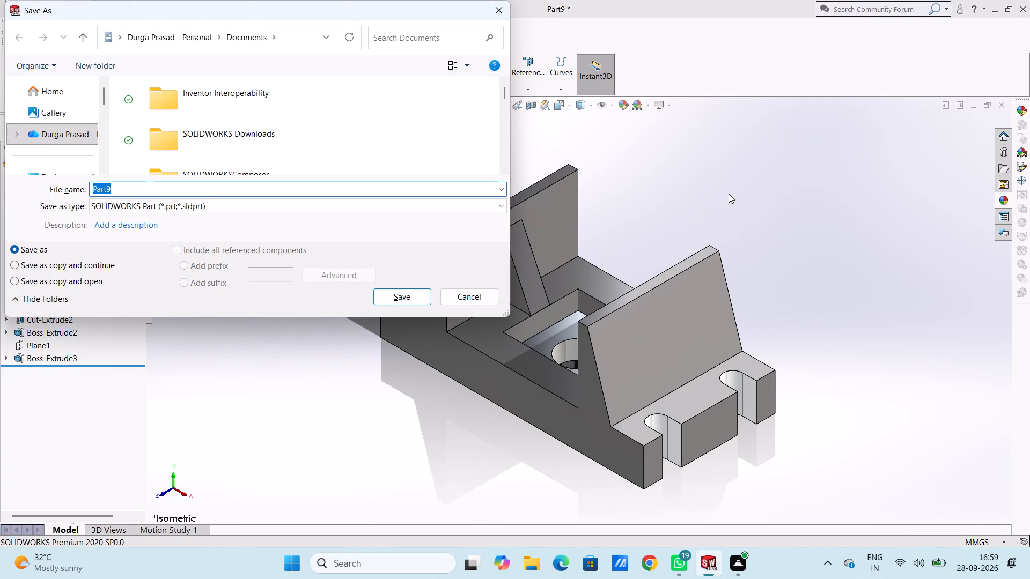
text(v b)
text(lock)
key(space)
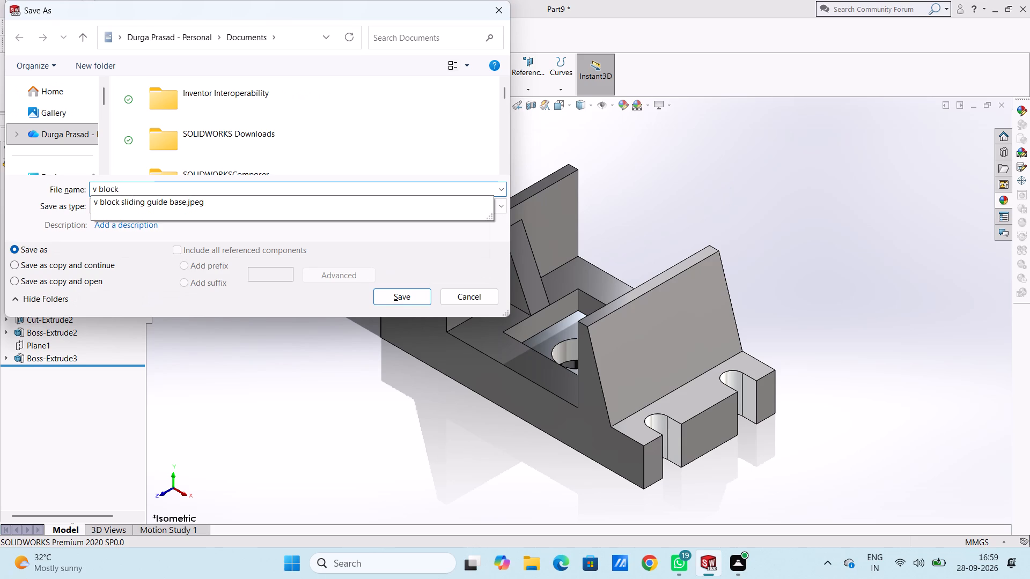
text(sliding)
key(space)
text(guide)
key(space)
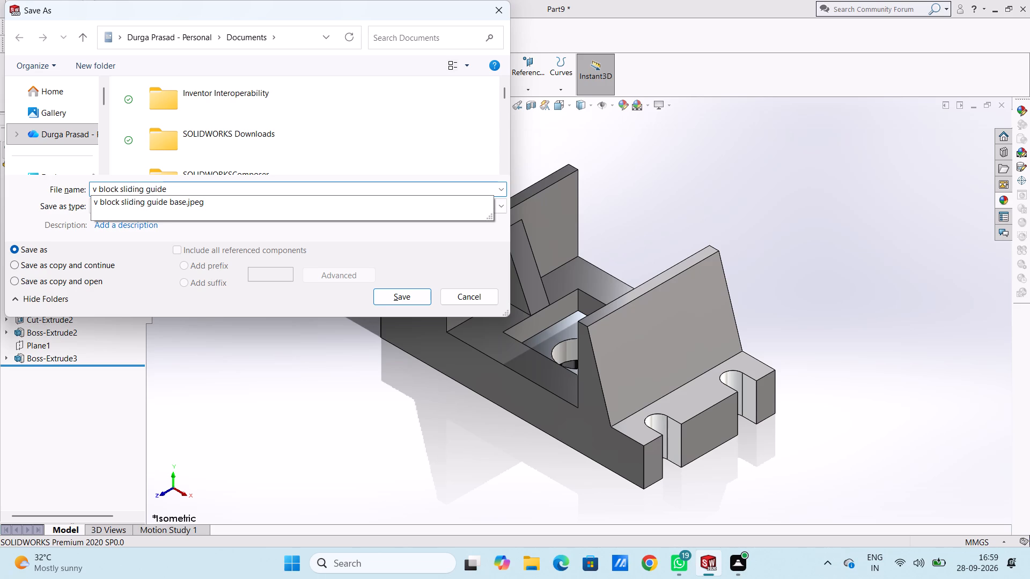
text(base)
click(401, 298)
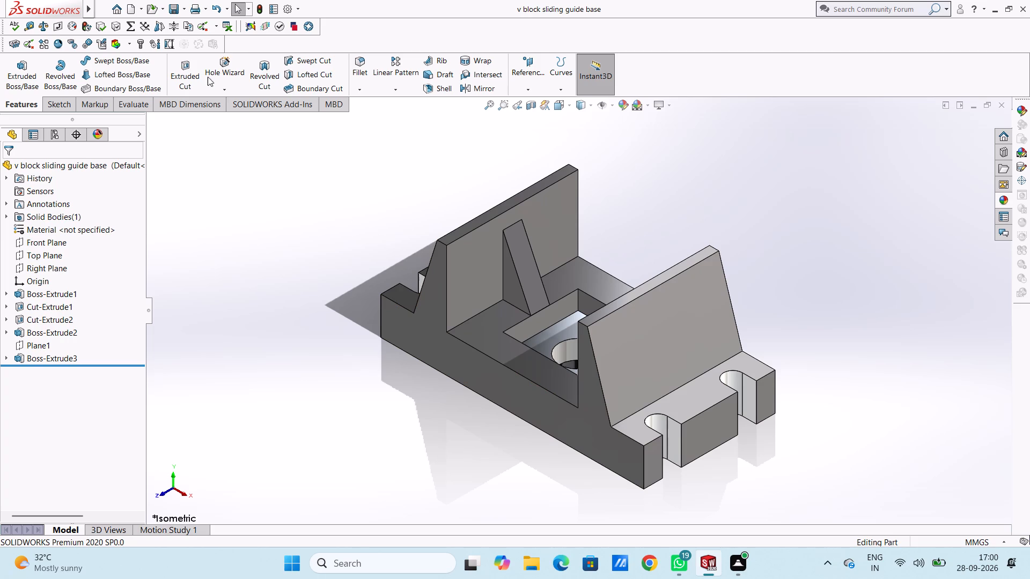
Save a copy of the part as an Adobe PDF under the same name, "v block sliding guide base", in Documents.
click(183, 8)
click(196, 40)
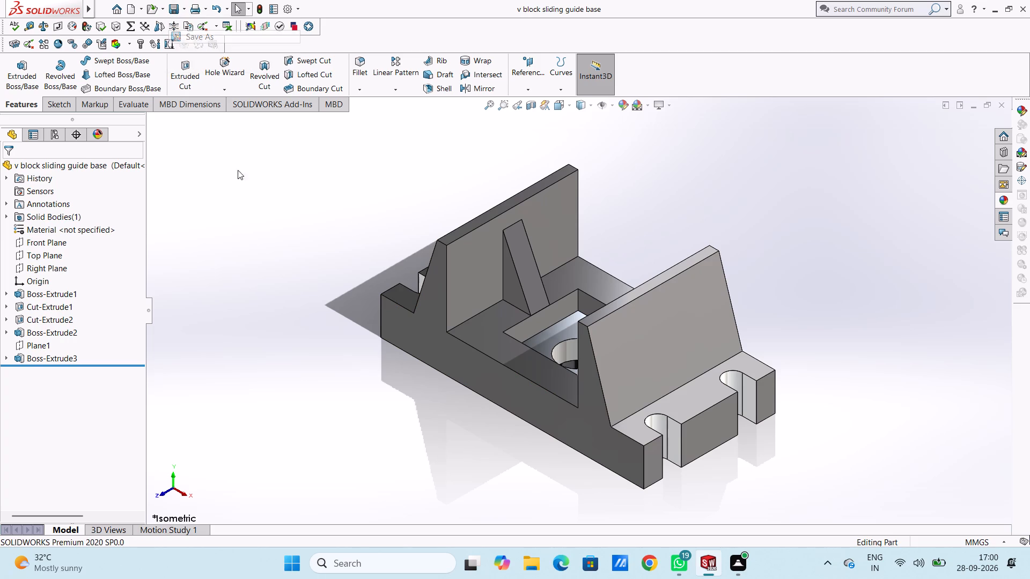
click(275, 205)
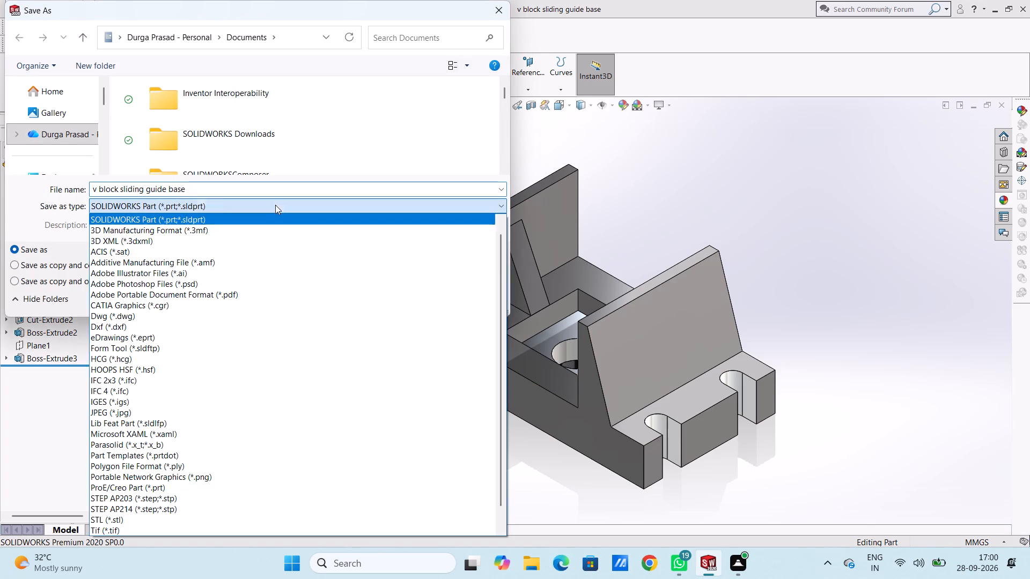
click(264, 296)
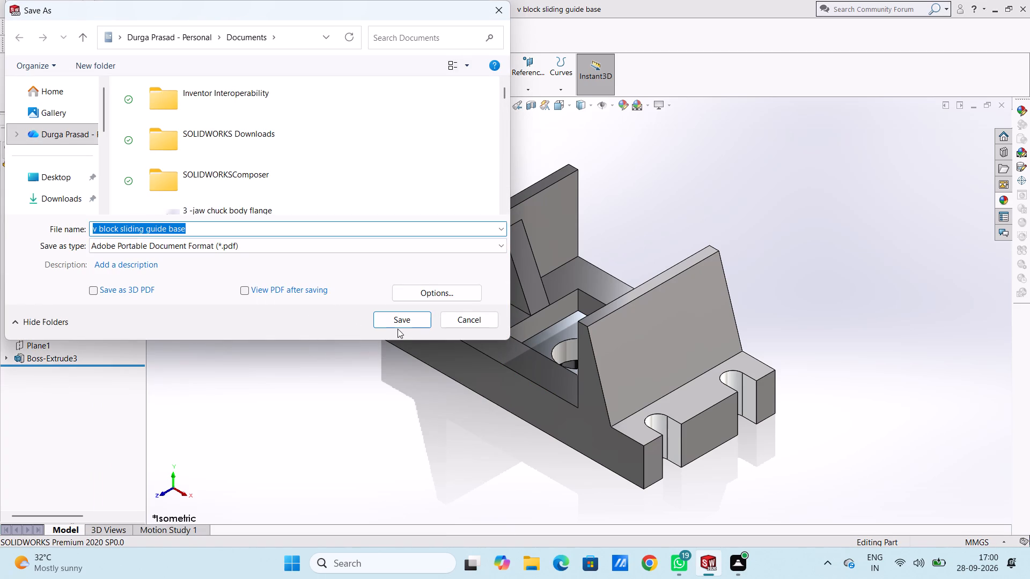
click(398, 328)
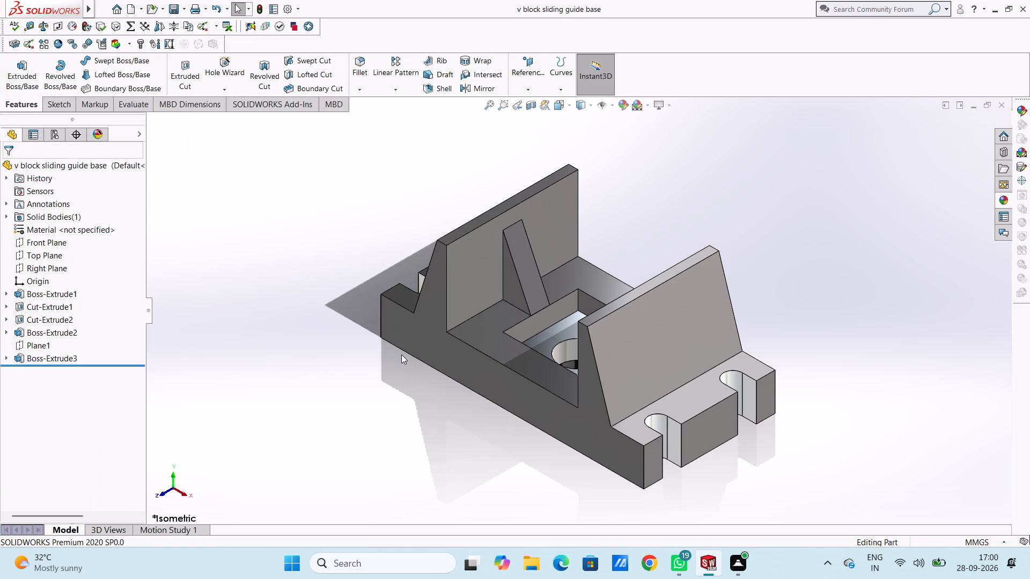